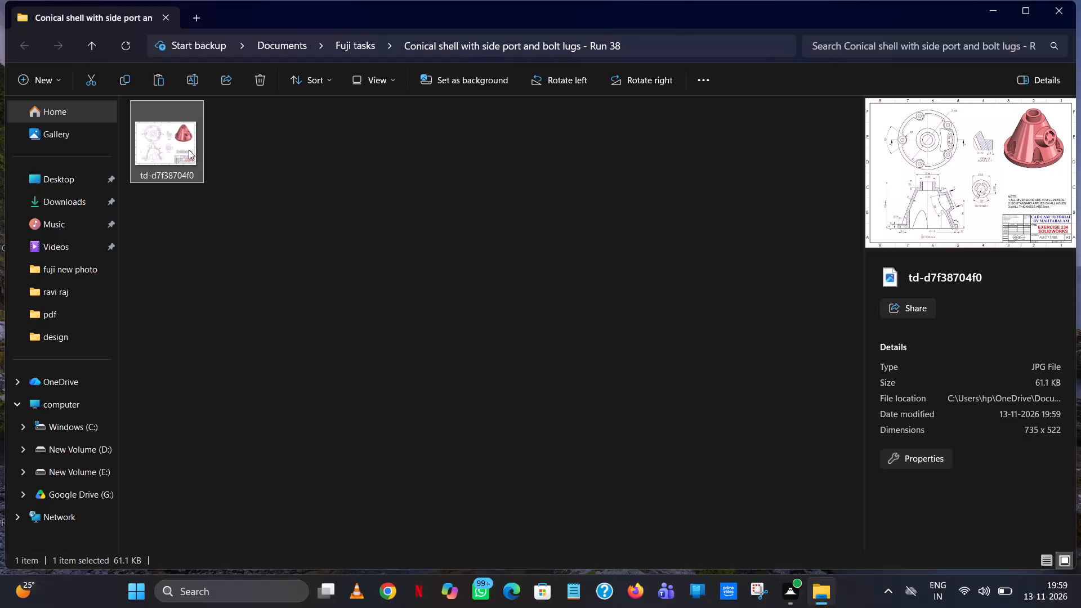
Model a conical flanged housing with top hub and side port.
Cut the drawing image file td-d7f38704f0 from the Conical shell with side port and bolt lugs - Run 38 folder.
{"action": "right_click", "coordinate": [188, 150]}
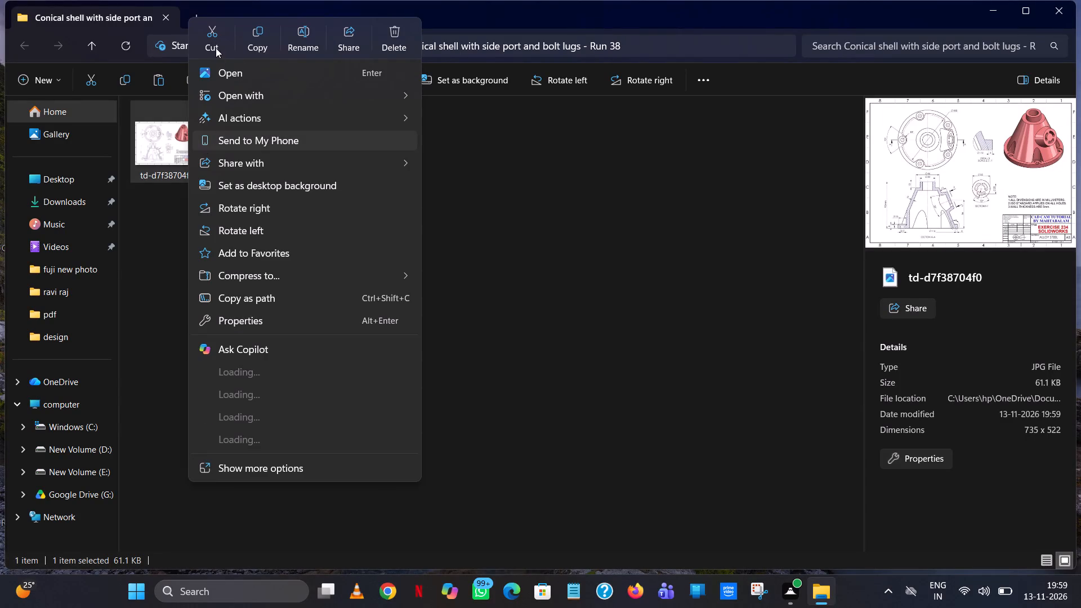
{"action": "left_click", "coordinate": [216, 38]}
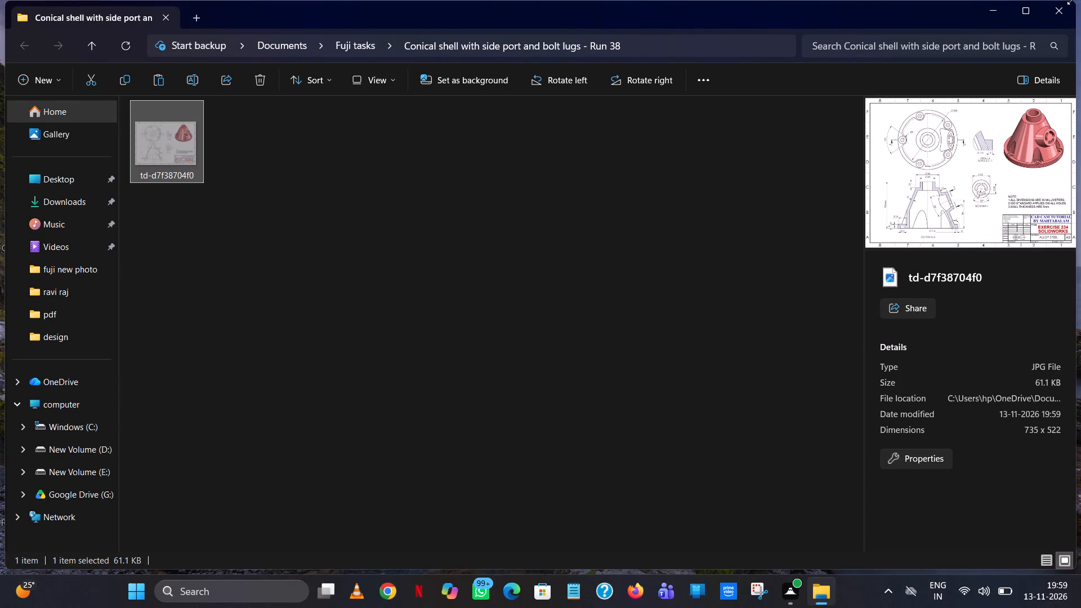
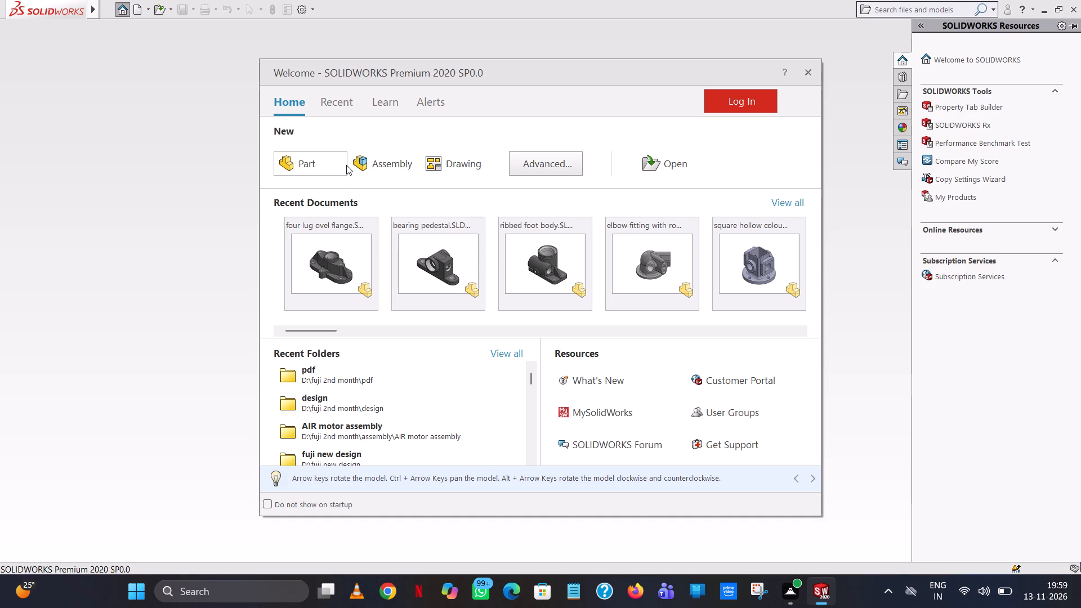
Create a new part document in SOLIDWORKS.
{"action": "double_click", "coordinate": [308, 163]}
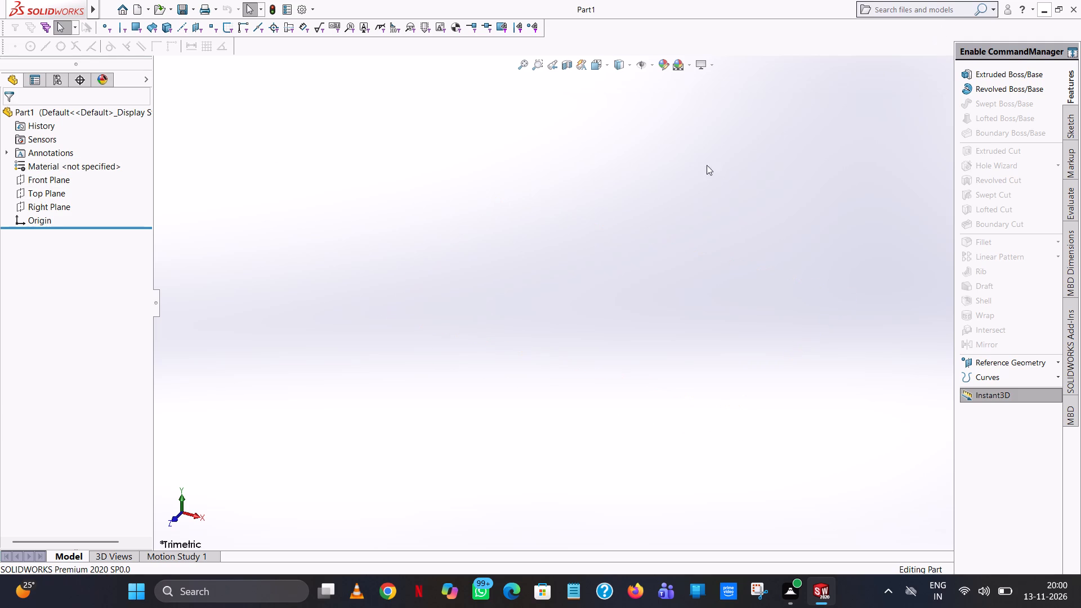
Sketch a circle centred on the origin on the Top Plane with a radius of 59 mm.
{"action": "left_click", "coordinate": [56, 188]}
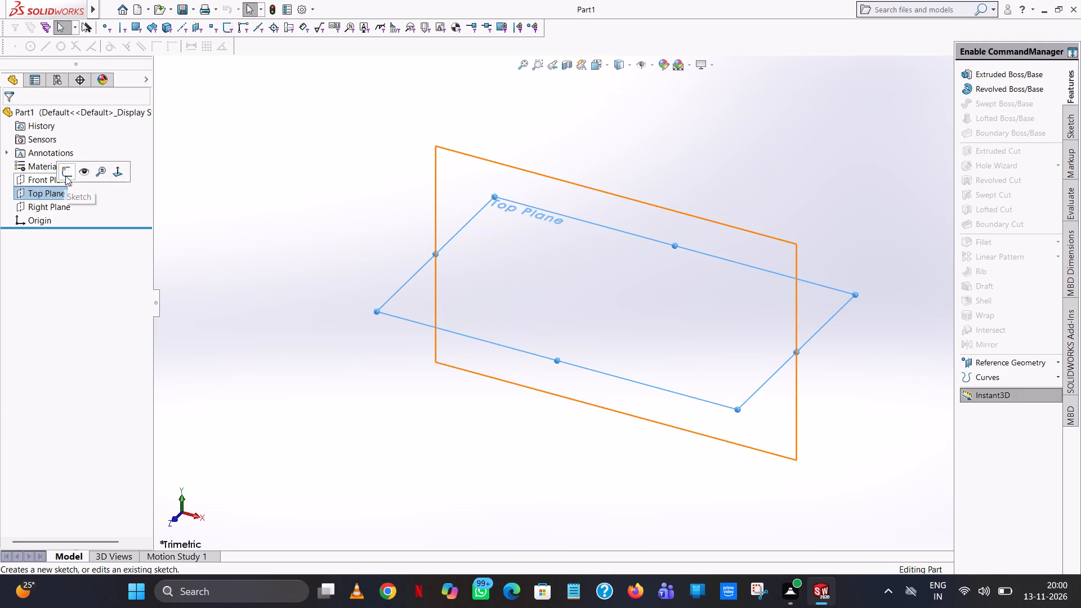
{"action": "left_click", "coordinate": [66, 175]}
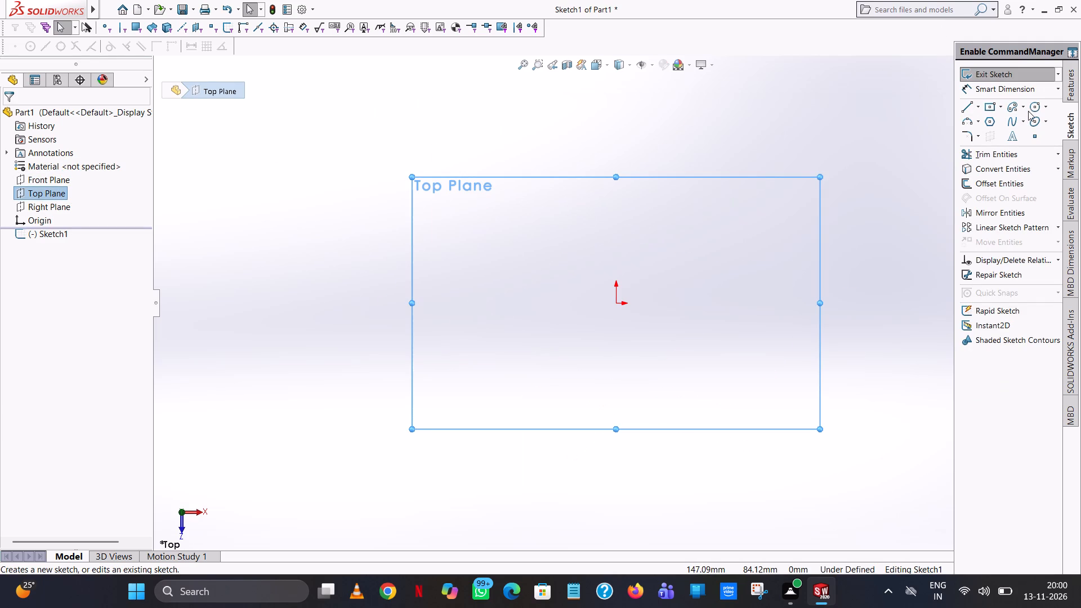
{"action": "left_click", "coordinate": [1033, 106]}
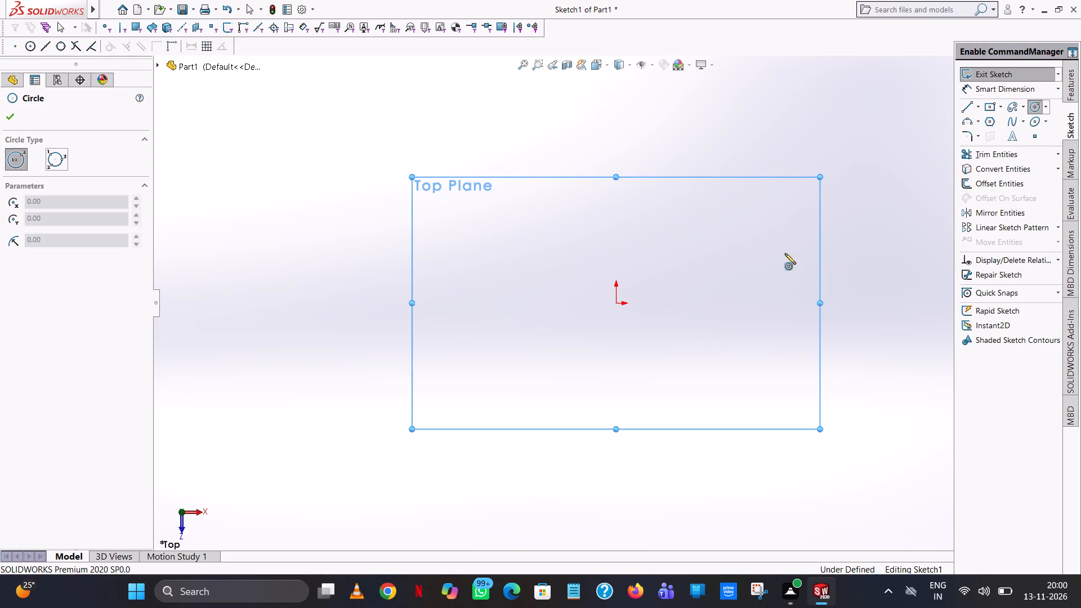
{"action": "left_click", "coordinate": [617, 303]}
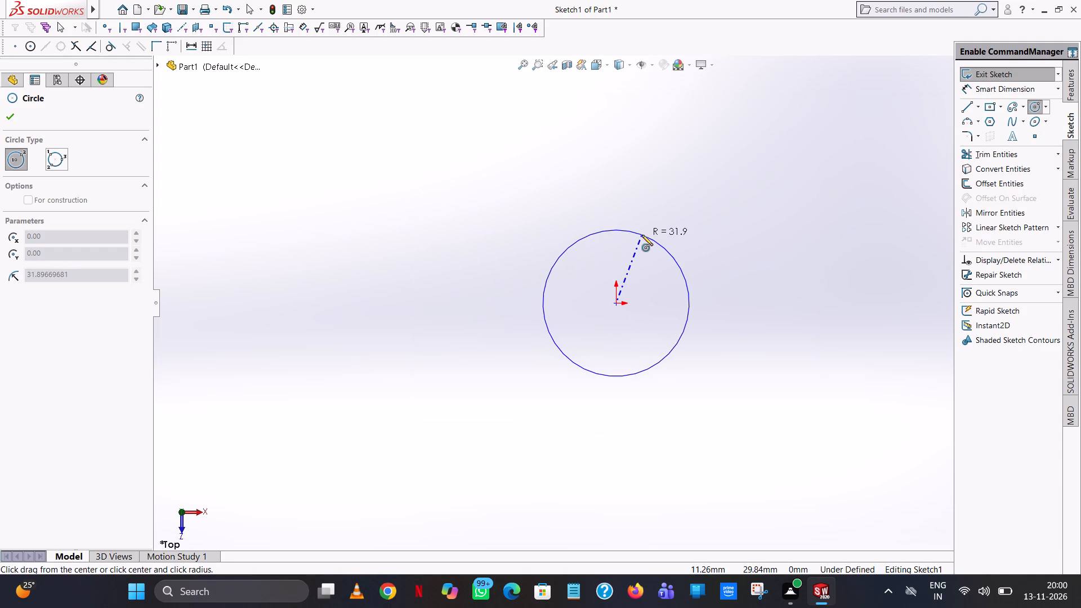
{"action": "left_click", "coordinate": [642, 235]}
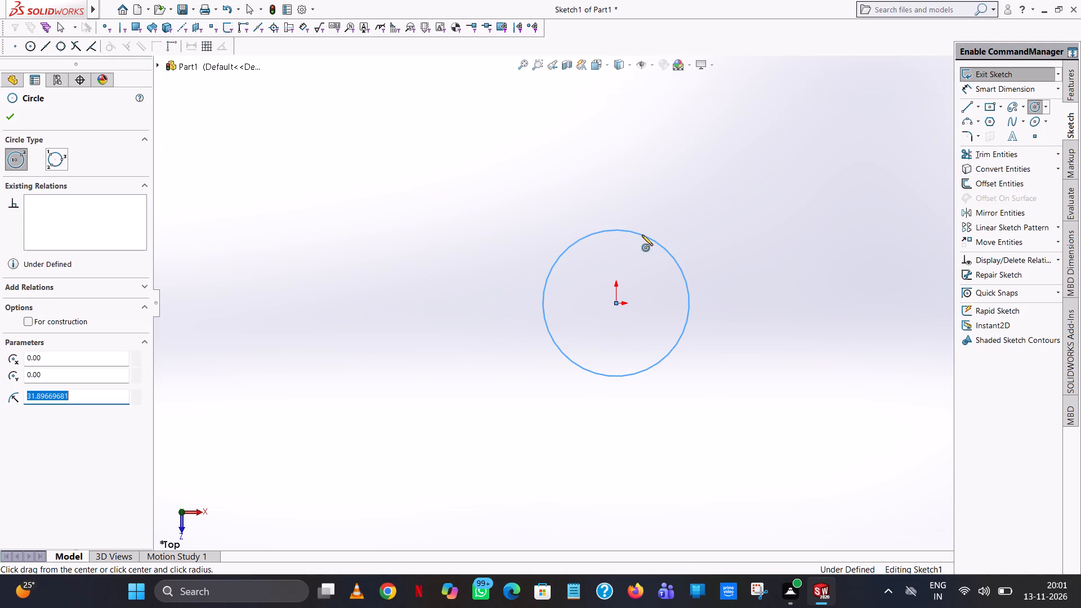
{"action": "type", "text": "112"}
{"action": "type", "text": "+6"}
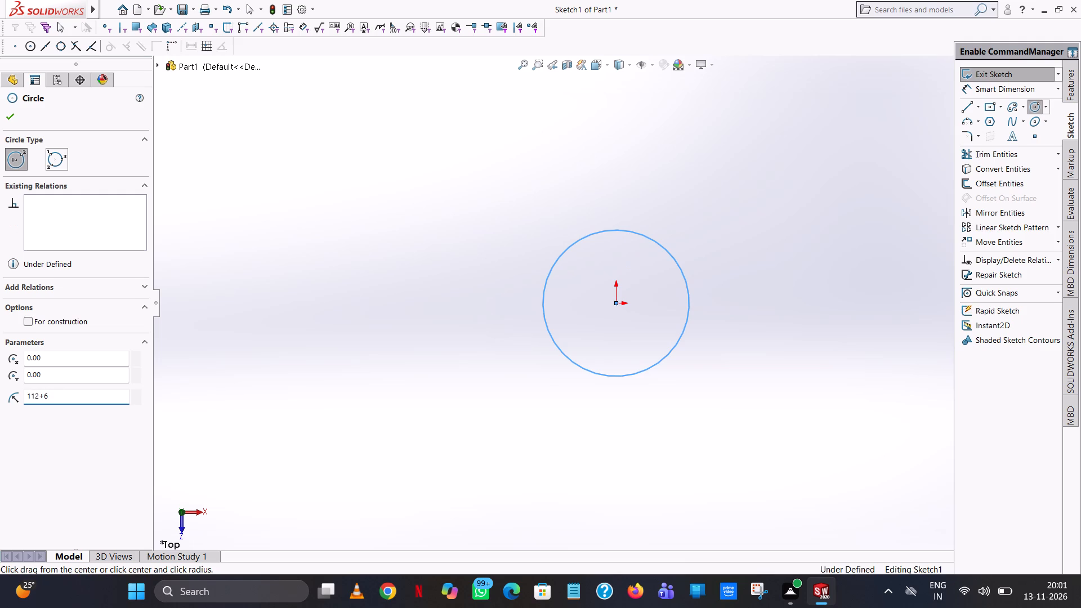
{"action": "key", "text": "Return"}
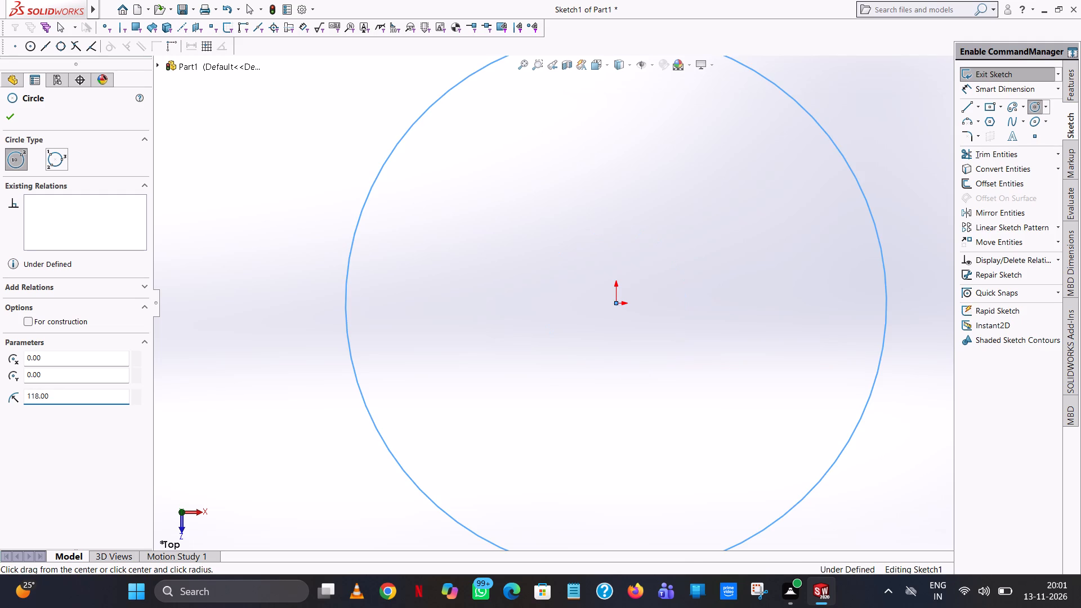
{"action": "left_click", "coordinate": [66, 399]}
{"action": "type", "text": "/2"}
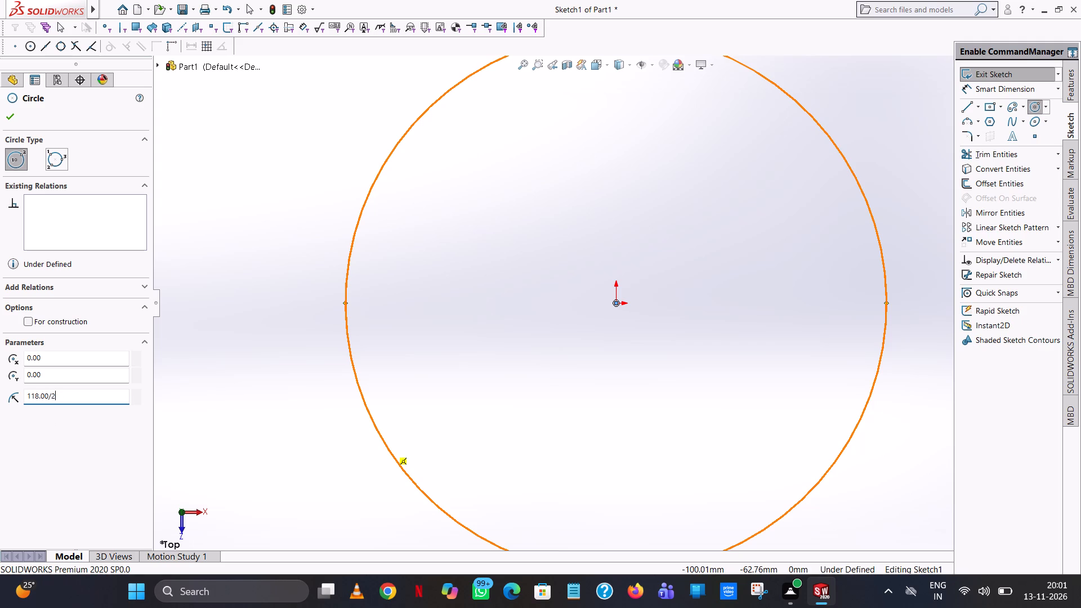
{"action": "key", "text": "Return"}
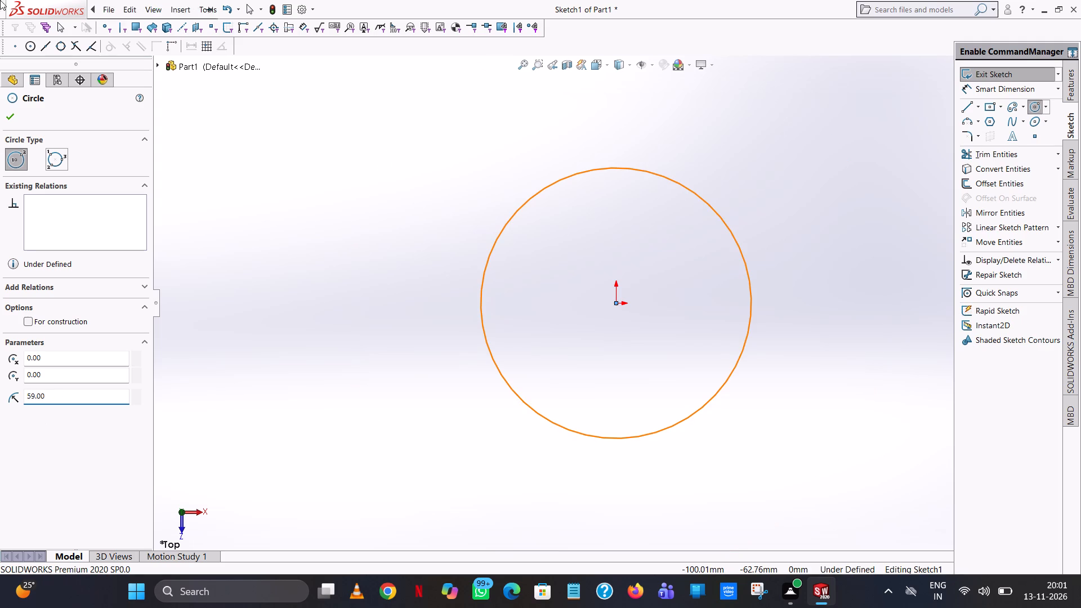
{"action": "left_click", "coordinate": [4, 118]}
{"action": "left_click", "coordinate": [707, 122]}
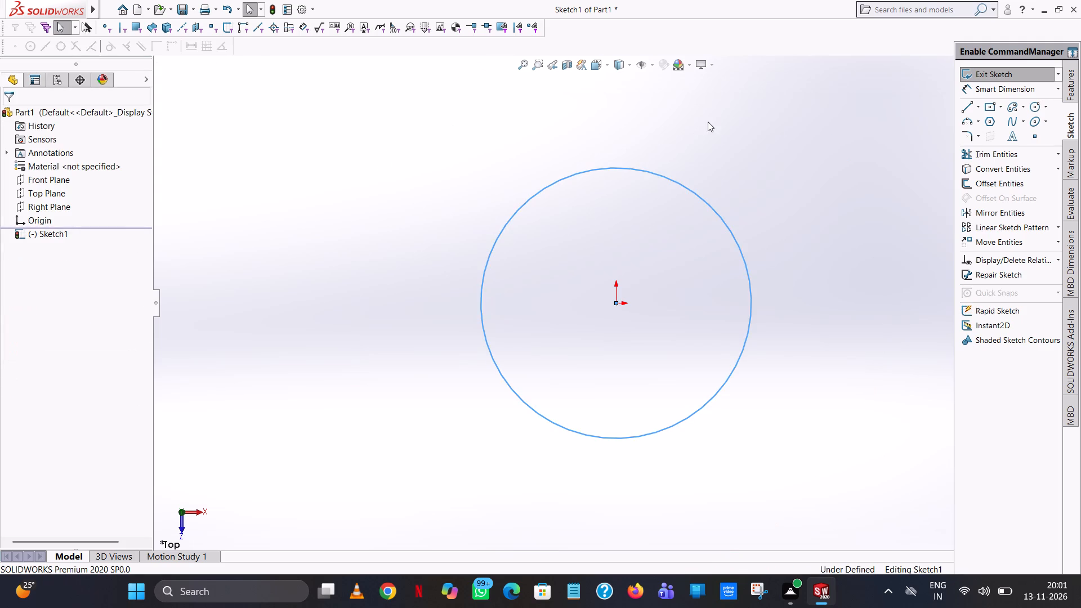
Add a driving diameter dimension of 118 mm to the circle.
{"action": "left_click", "coordinate": [994, 91]}
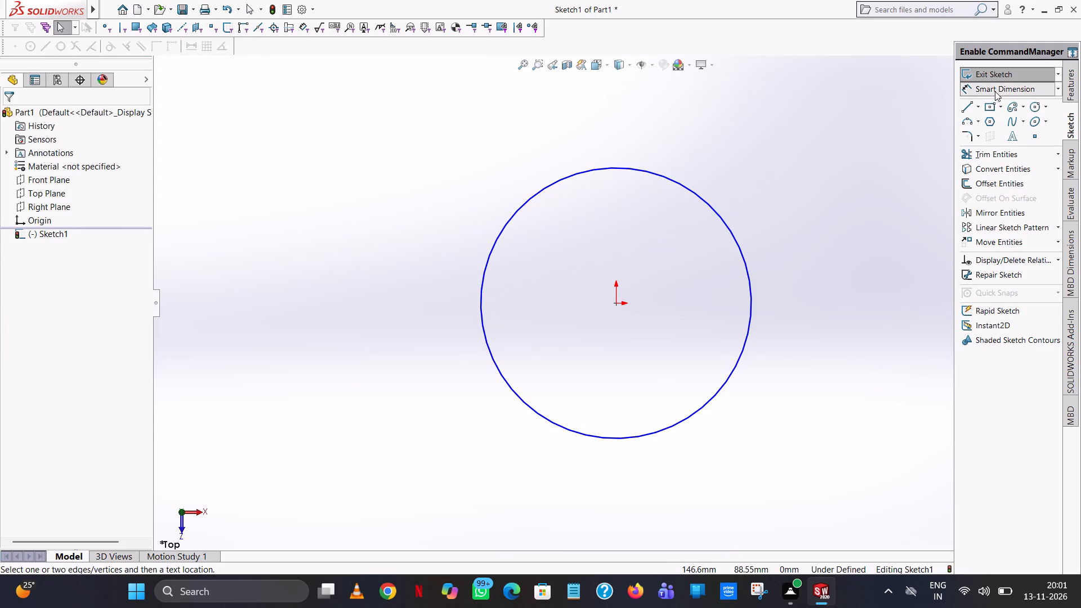
{"action": "left_click", "coordinate": [659, 176]}
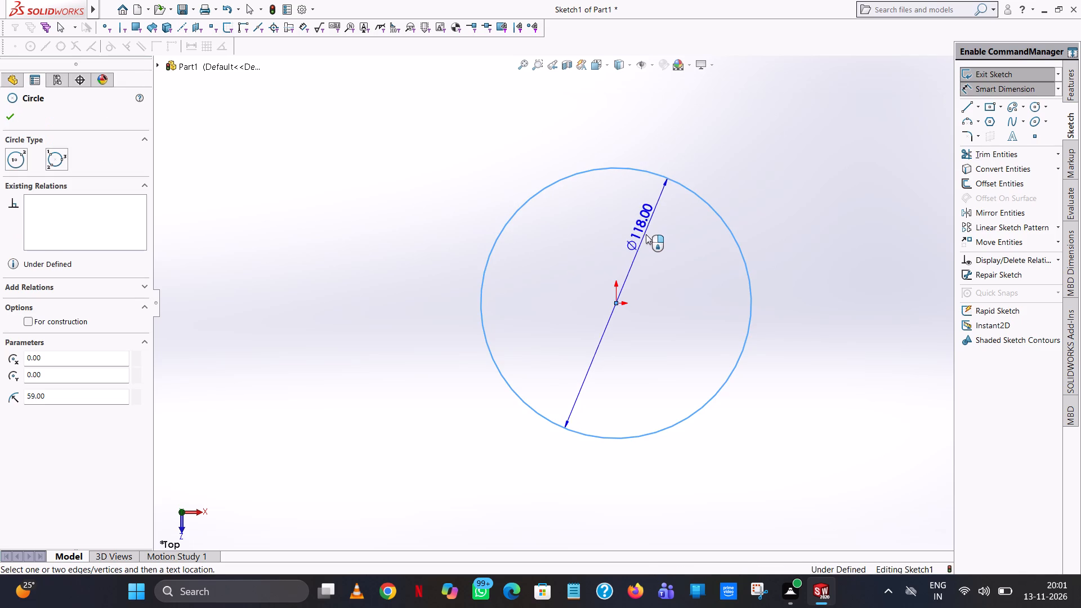
{"action": "left_click", "coordinate": [645, 235]}
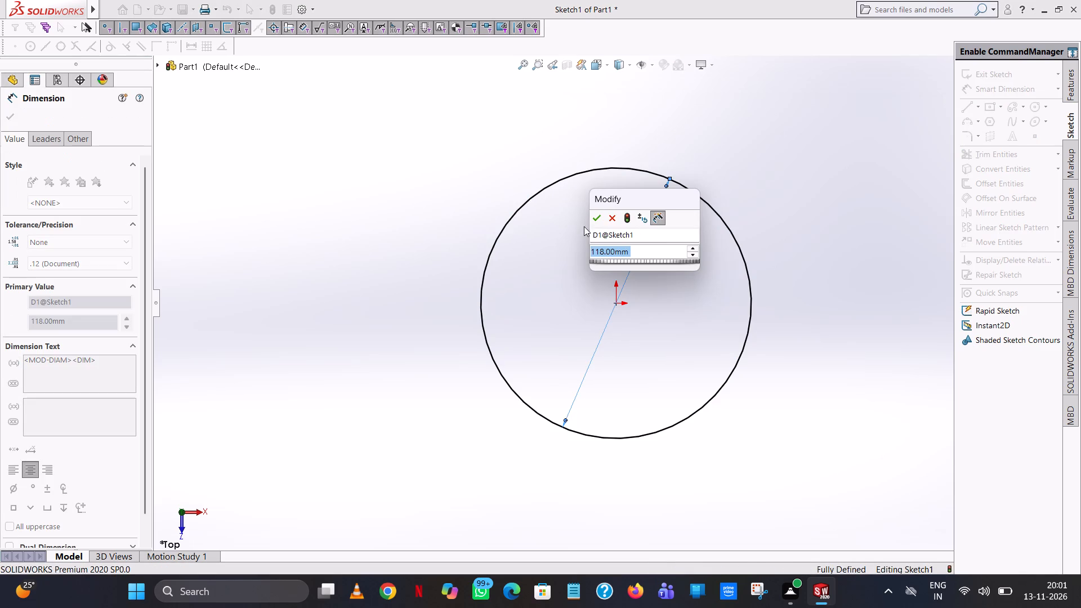
{"action": "left_click", "coordinate": [597, 215]}
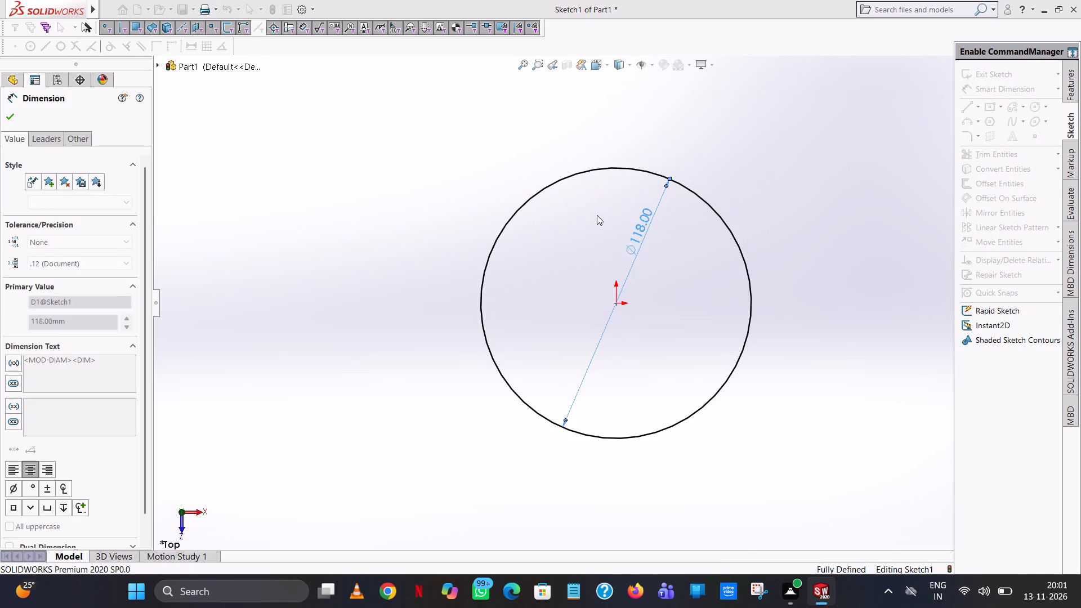
{"action": "left_click", "coordinate": [758, 174]}
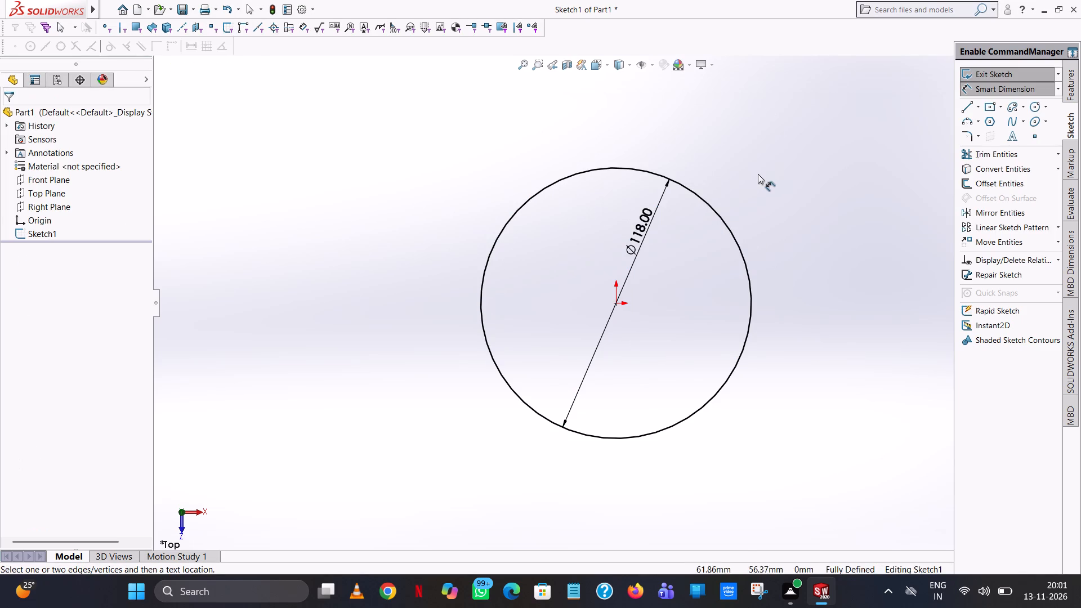
{"action": "left_click", "coordinate": [734, 176]}
Extrude the circle as a blind boss 8 mm thick to form the base disc.
{"action": "left_click", "coordinate": [1067, 92]}
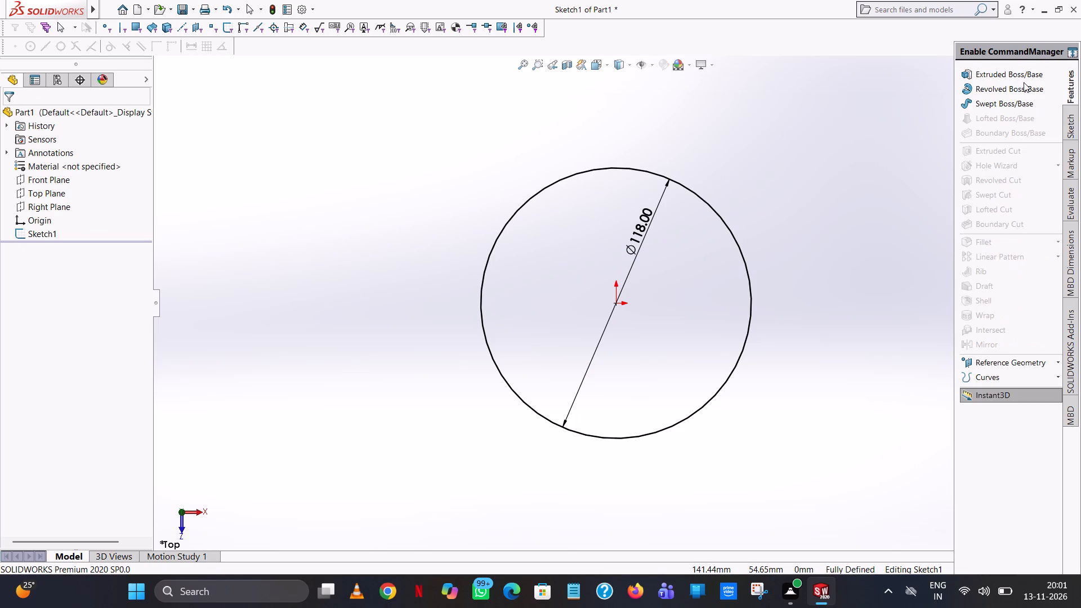
{"action": "left_click", "coordinate": [1020, 77]}
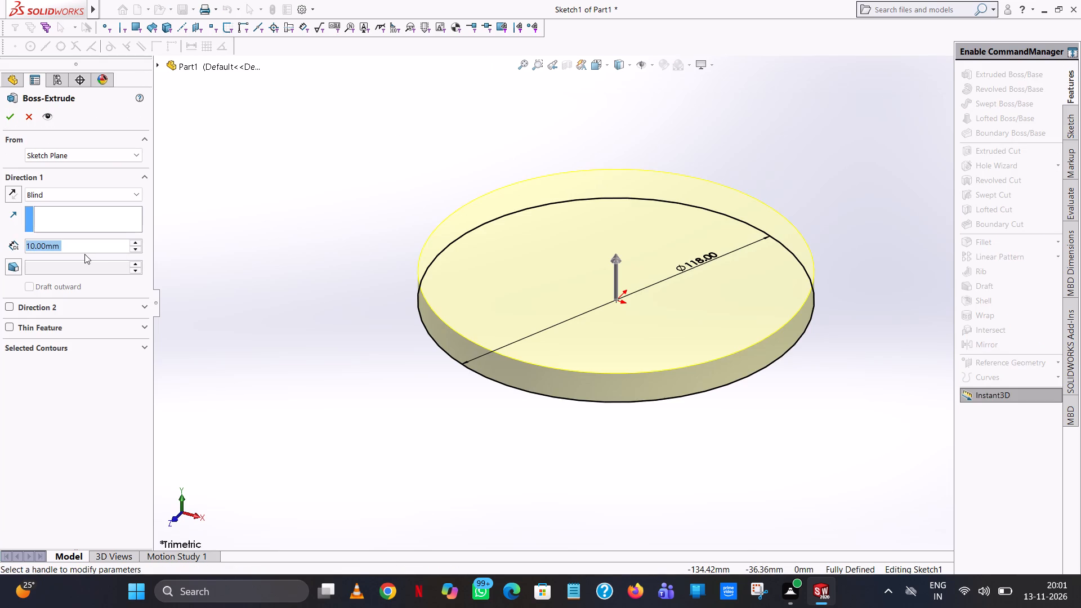
{"action": "key", "text": "8"}
{"action": "key", "text": "Return"}
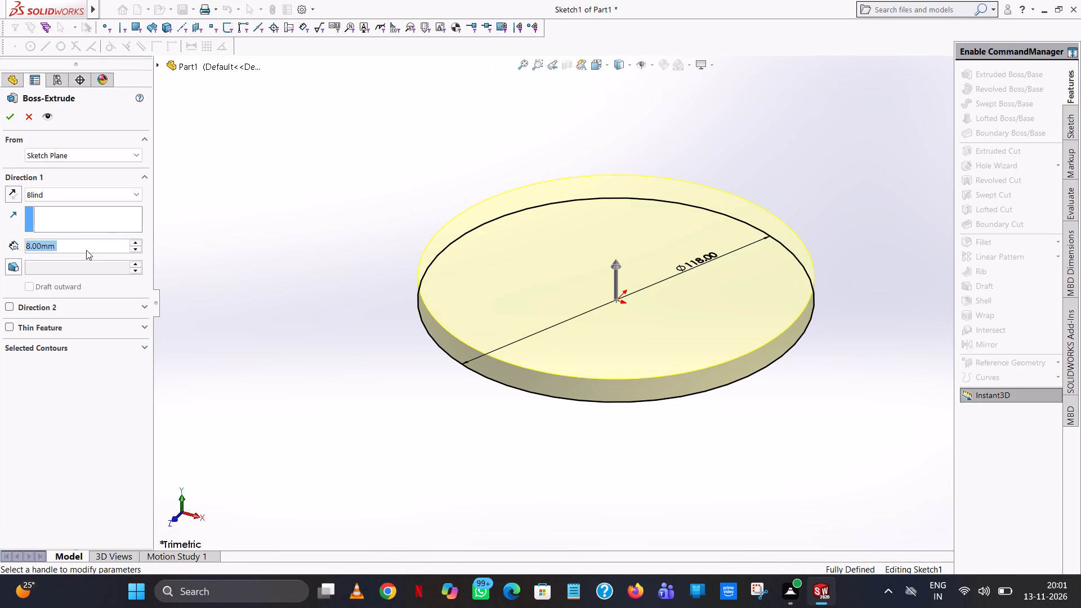
{"action": "left_click", "coordinate": [6, 121]}
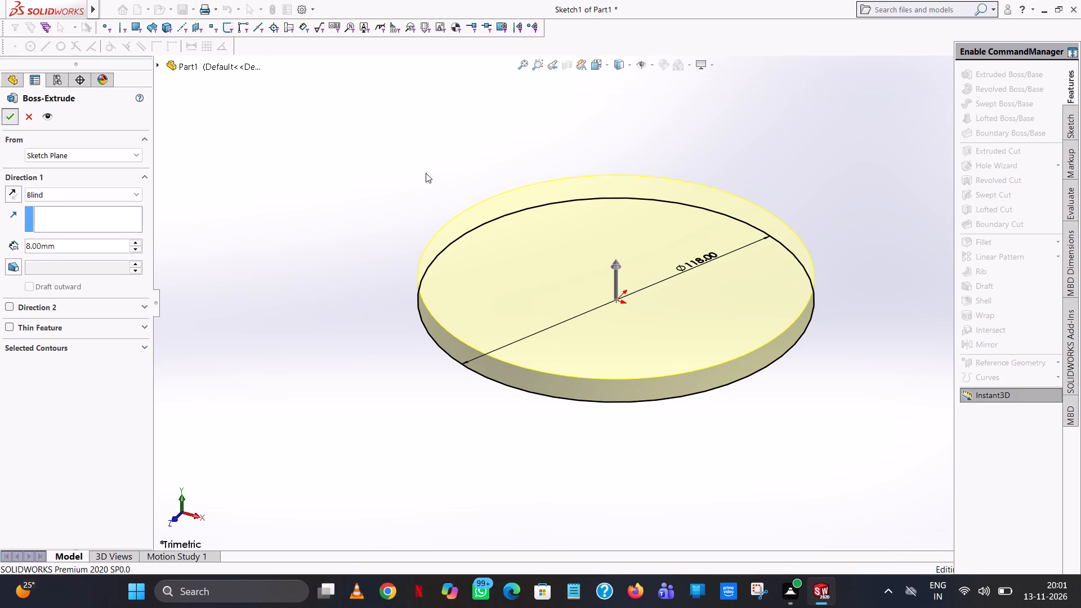
{"action": "left_click", "coordinate": [474, 134]}
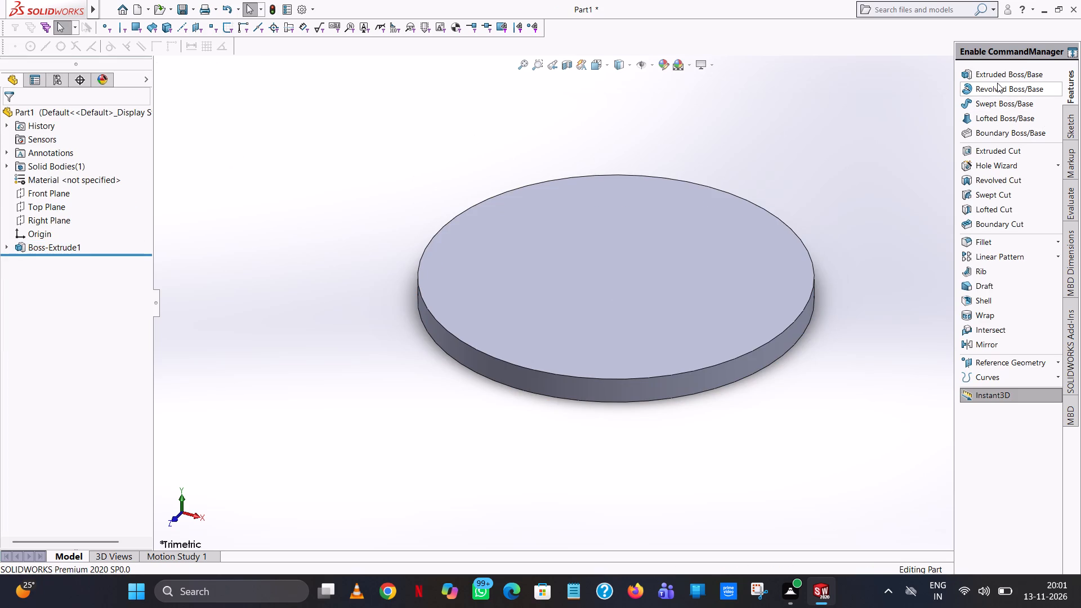
Start a boss sketch on the disc's top face and draw a circle of 50 mm radius centred on the origin.
{"action": "left_click", "coordinate": [1002, 77]}
{"action": "left_click", "coordinate": [606, 284]}
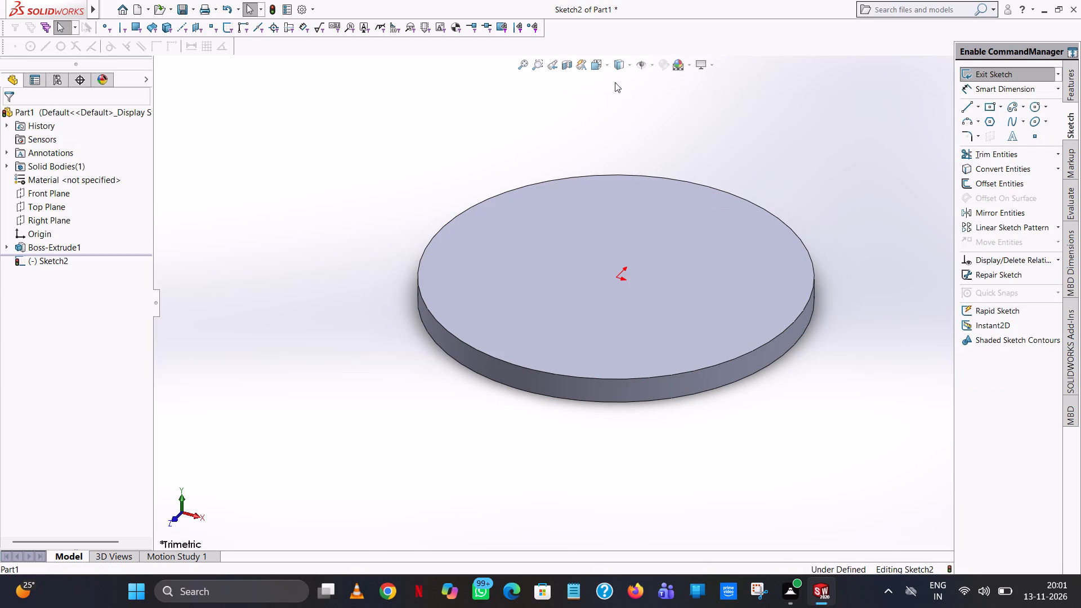
{"action": "left_click", "coordinate": [605, 64]}
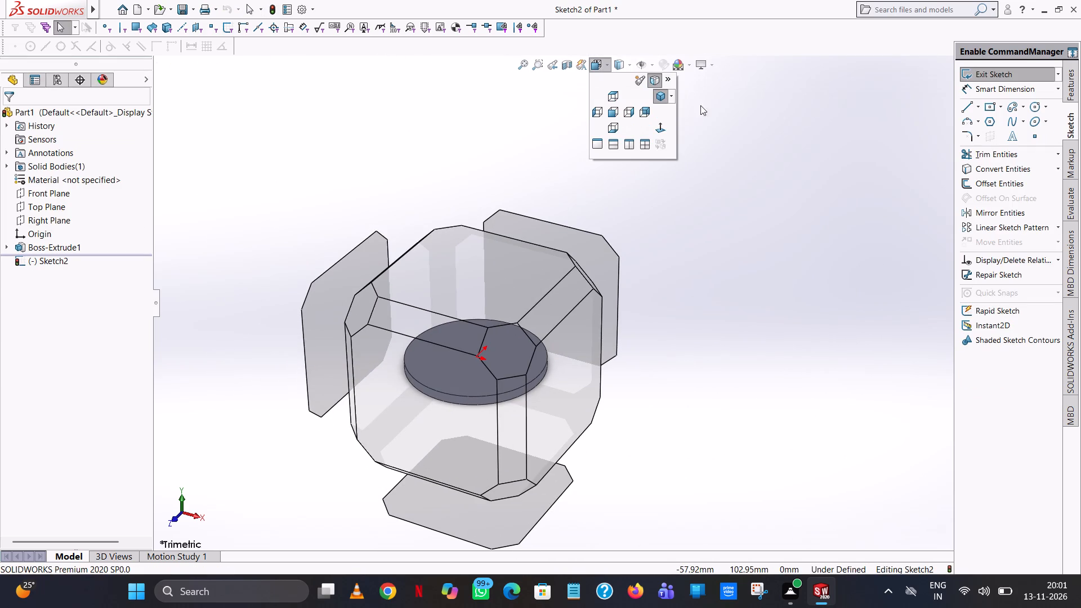
{"action": "left_click", "coordinate": [659, 124]}
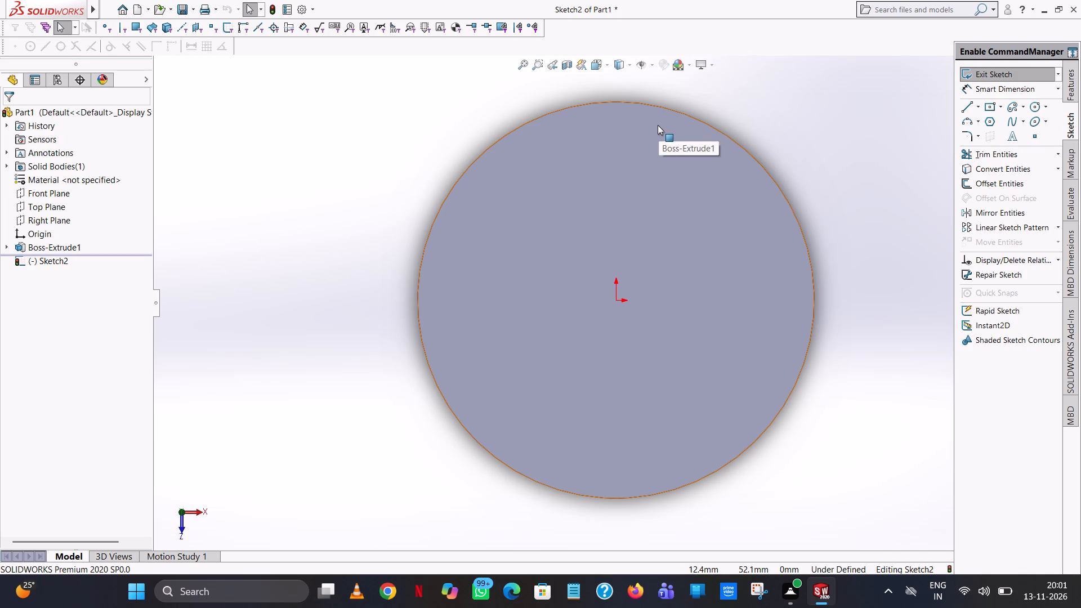
{"action": "left_click", "coordinate": [1035, 102]}
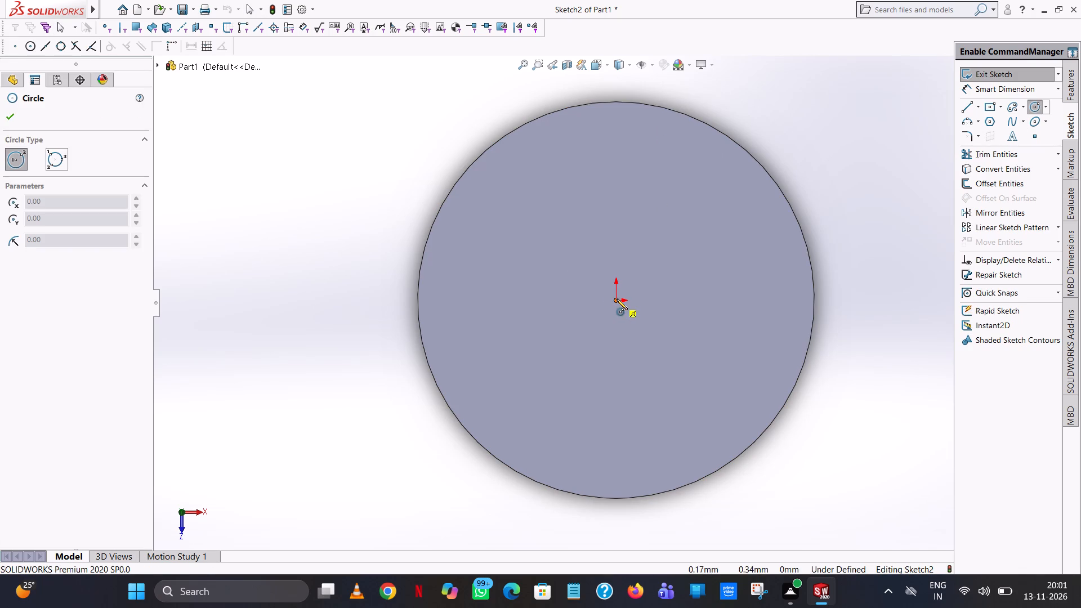
{"action": "left_click", "coordinate": [617, 299]}
{"action": "left_click", "coordinate": [758, 267]}
{"action": "type", "text": "50"}
{"action": "key", "text": "Return"}
{"action": "right_click", "coordinate": [758, 267]}
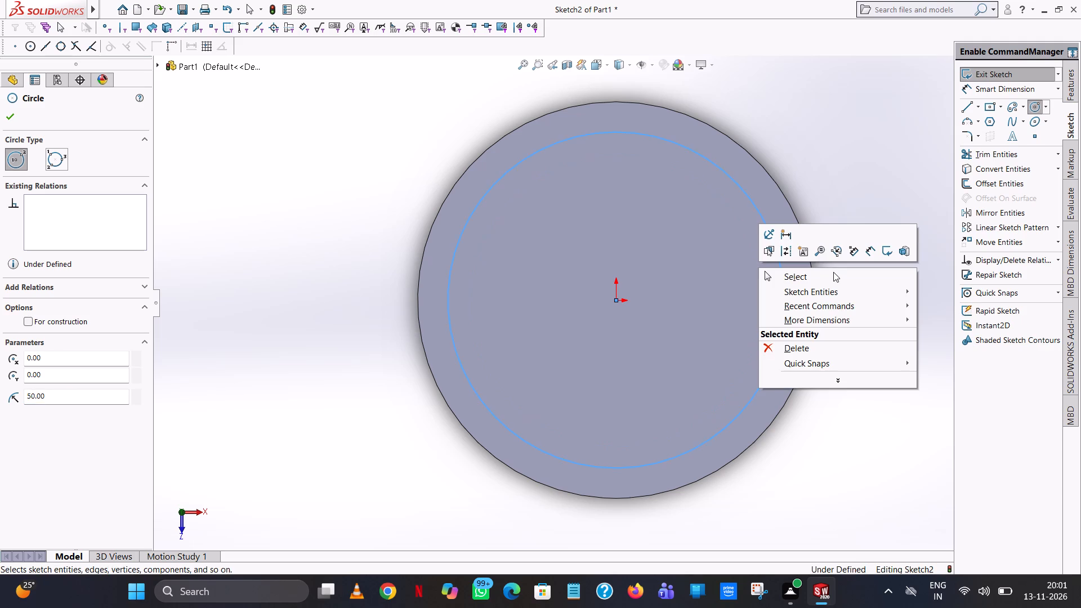
{"action": "left_click", "coordinate": [838, 272]}
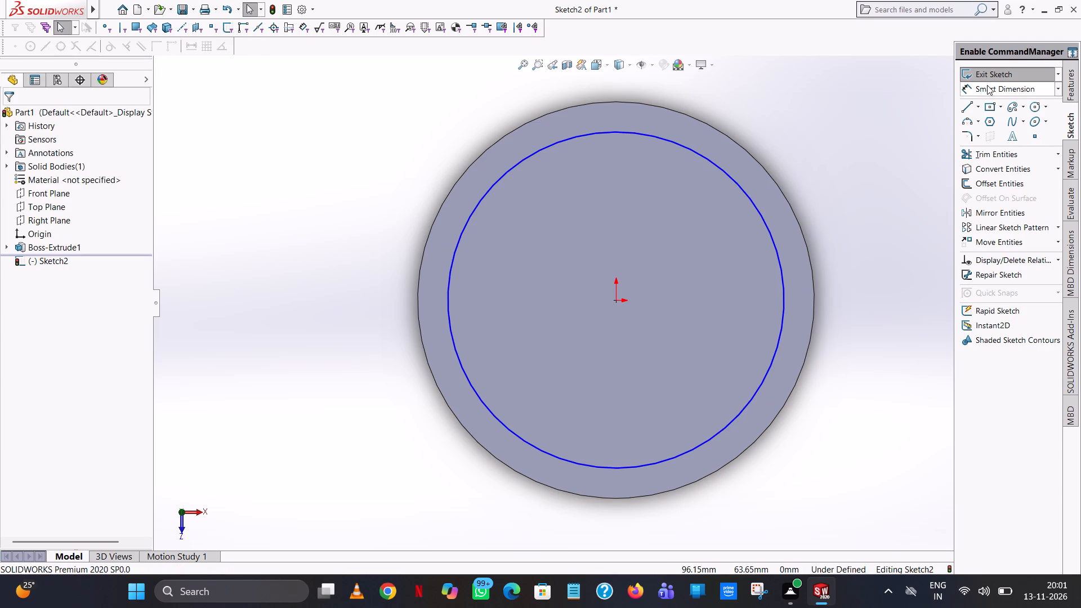
Dimension the diameter of the circle on the disc's top face.
{"action": "left_click", "coordinate": [987, 85]}
{"action": "left_click", "coordinate": [716, 167]}
{"action": "left_click", "coordinate": [635, 223]}
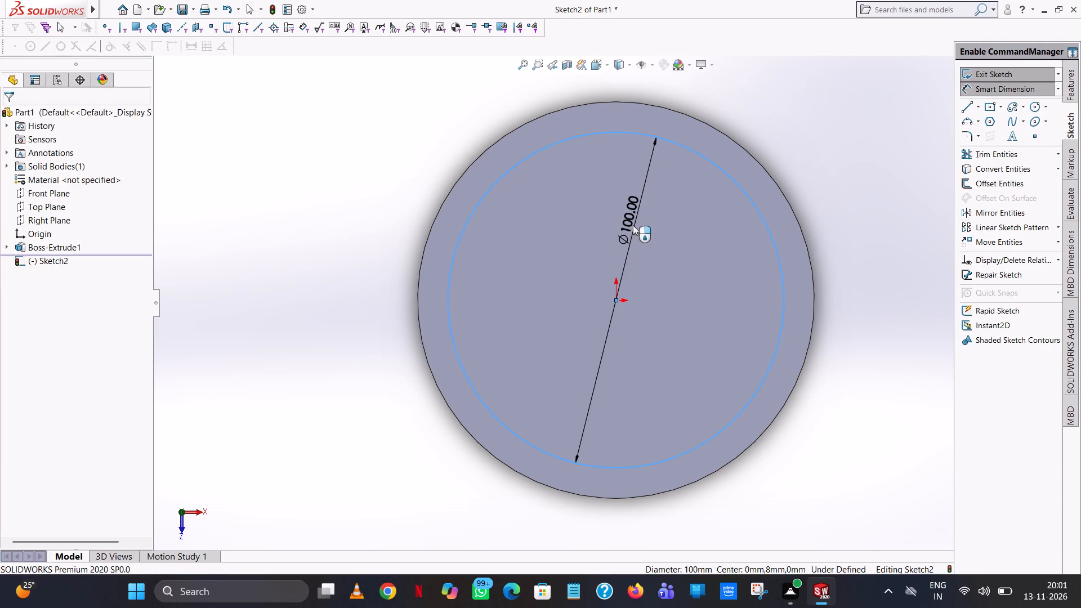
{"action": "left_click", "coordinate": [586, 202]}
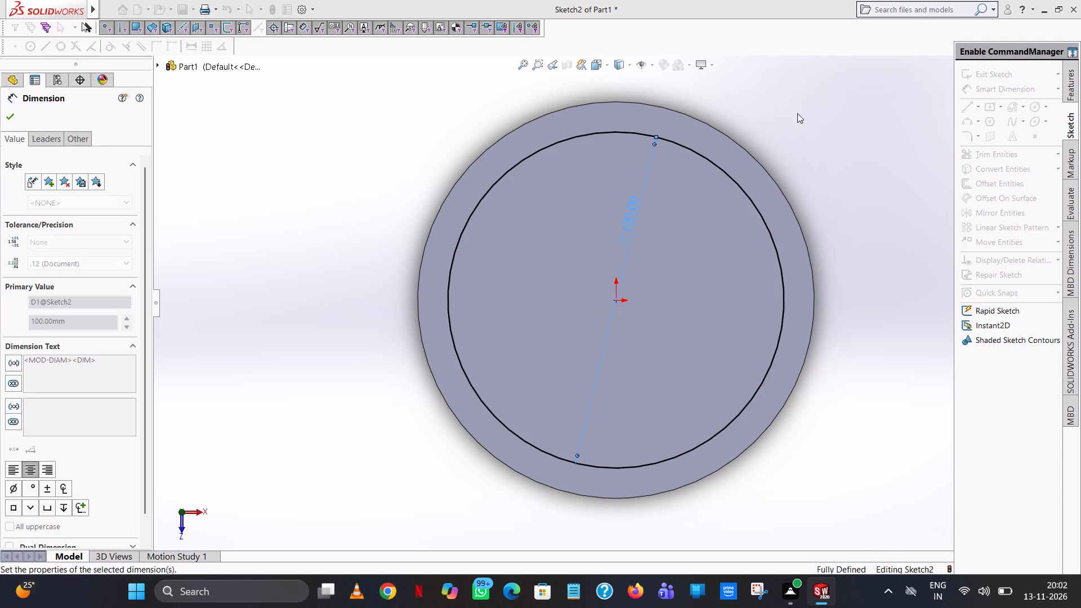
{"action": "left_click", "coordinate": [797, 113]}
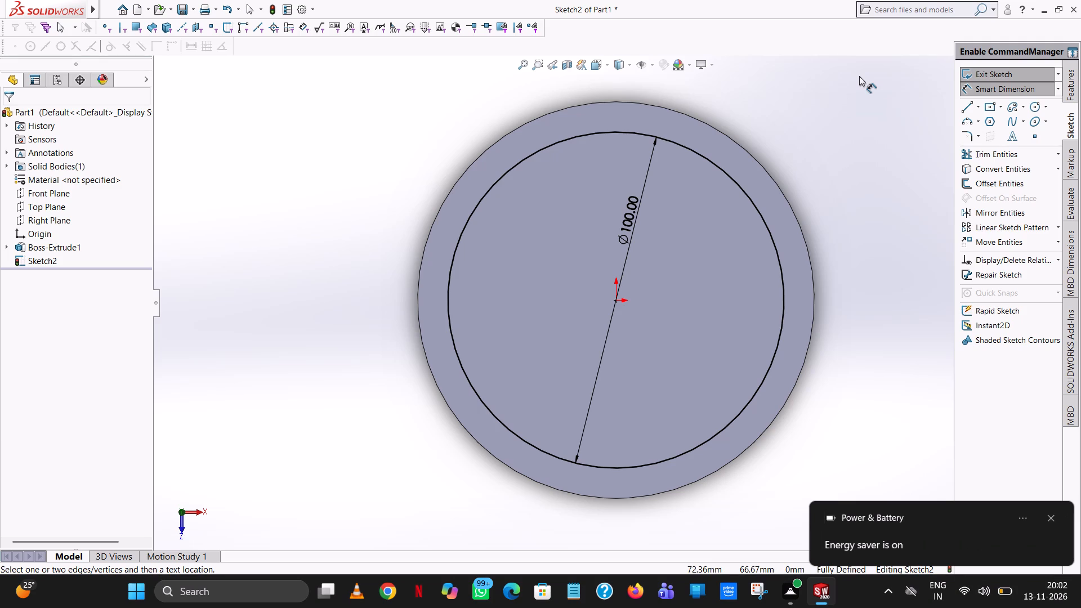
Set the diameter of the circle on the top face to 112 mm.
{"action": "double_click", "coordinate": [627, 210]}
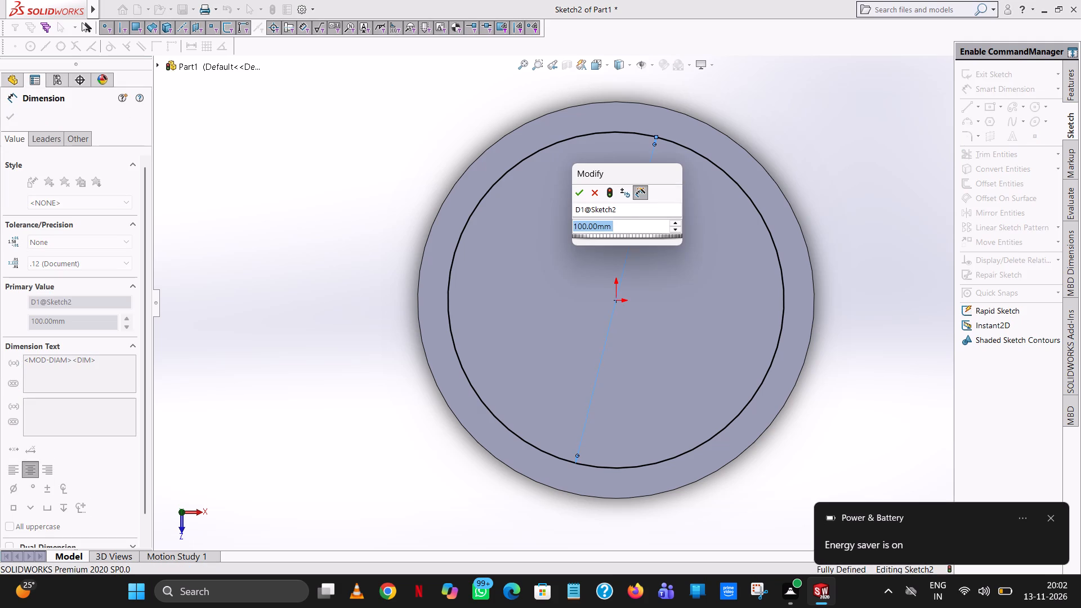
{"action": "type", "text": "112"}
{"action": "key", "text": "Return"}
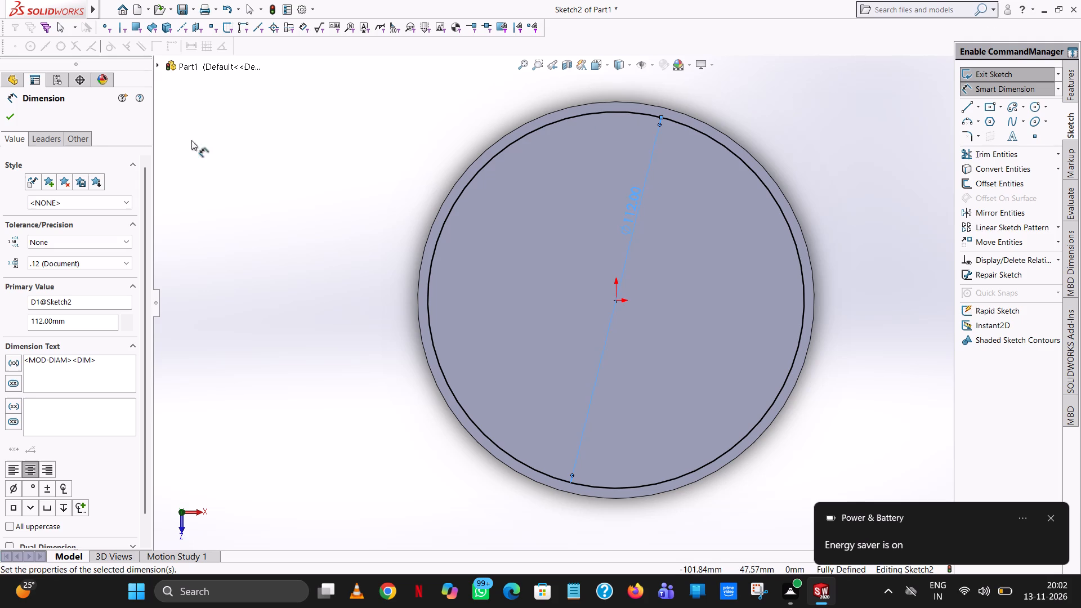
{"action": "left_click", "coordinate": [8, 122]}
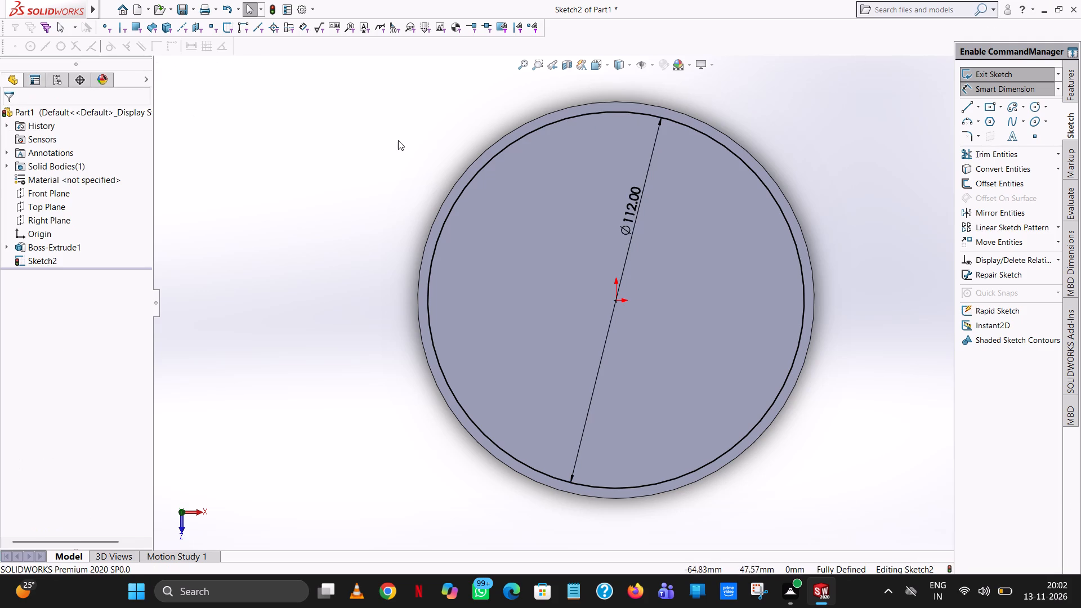
{"action": "left_click", "coordinate": [369, 140]}
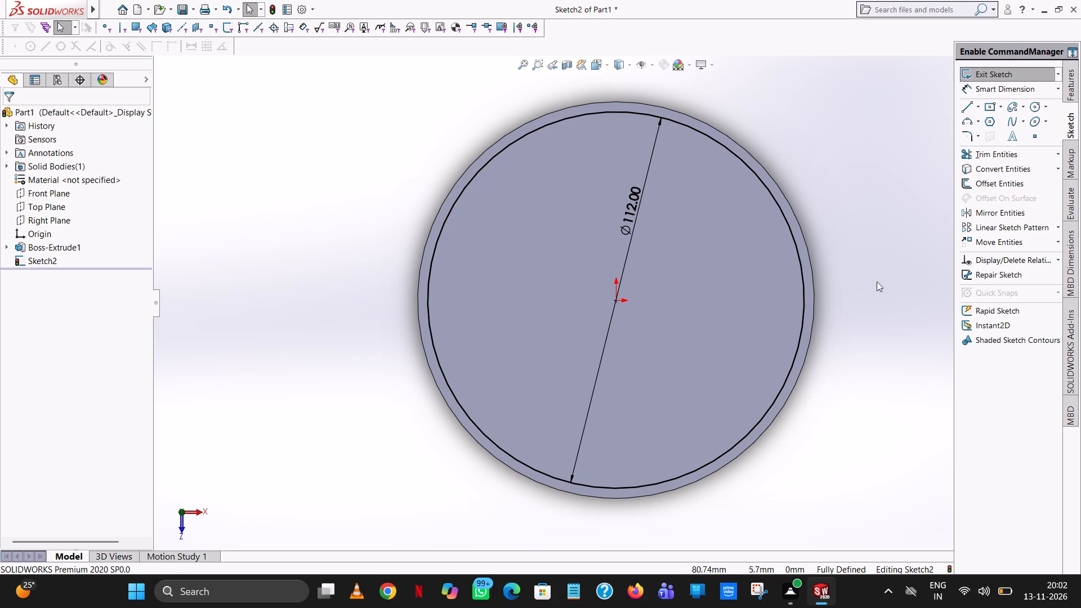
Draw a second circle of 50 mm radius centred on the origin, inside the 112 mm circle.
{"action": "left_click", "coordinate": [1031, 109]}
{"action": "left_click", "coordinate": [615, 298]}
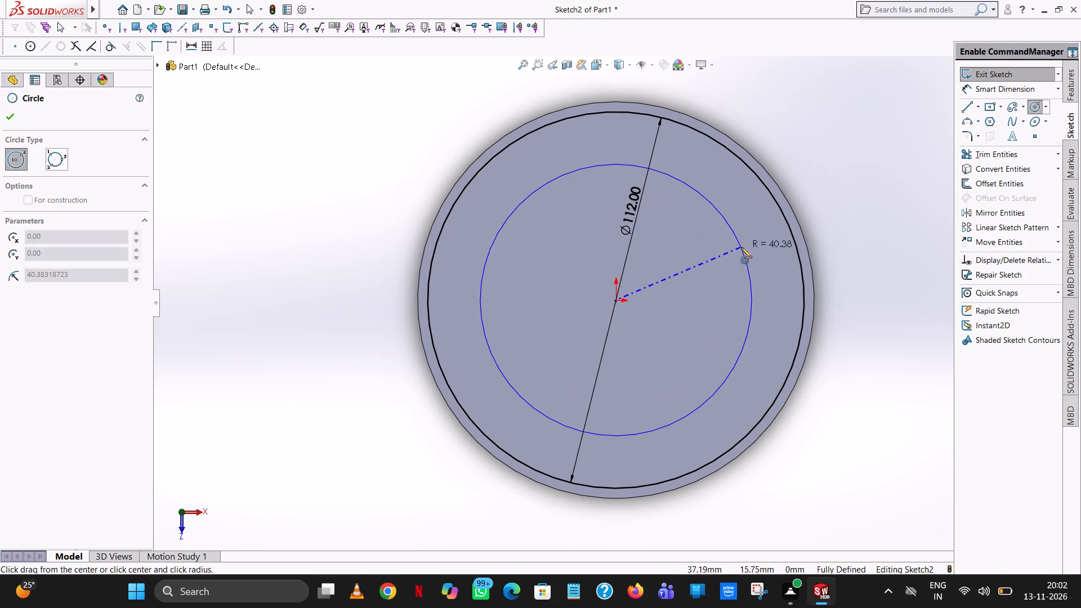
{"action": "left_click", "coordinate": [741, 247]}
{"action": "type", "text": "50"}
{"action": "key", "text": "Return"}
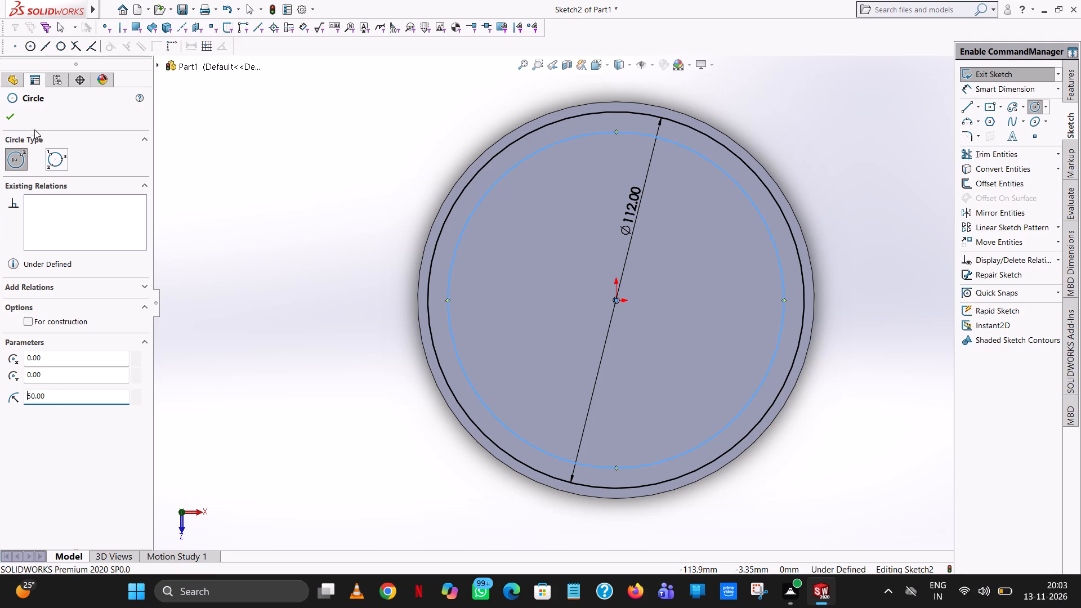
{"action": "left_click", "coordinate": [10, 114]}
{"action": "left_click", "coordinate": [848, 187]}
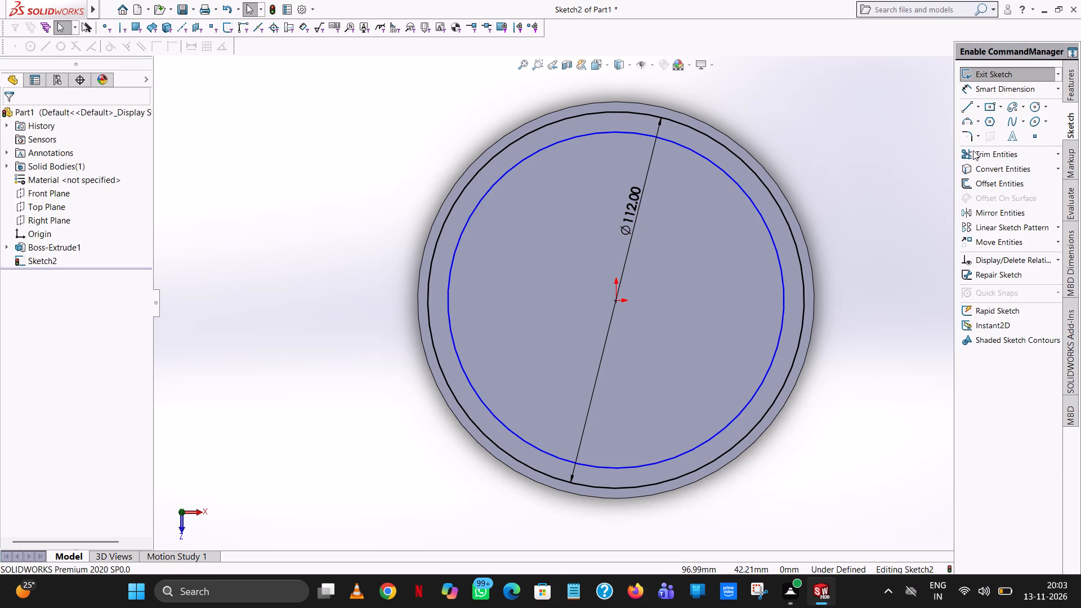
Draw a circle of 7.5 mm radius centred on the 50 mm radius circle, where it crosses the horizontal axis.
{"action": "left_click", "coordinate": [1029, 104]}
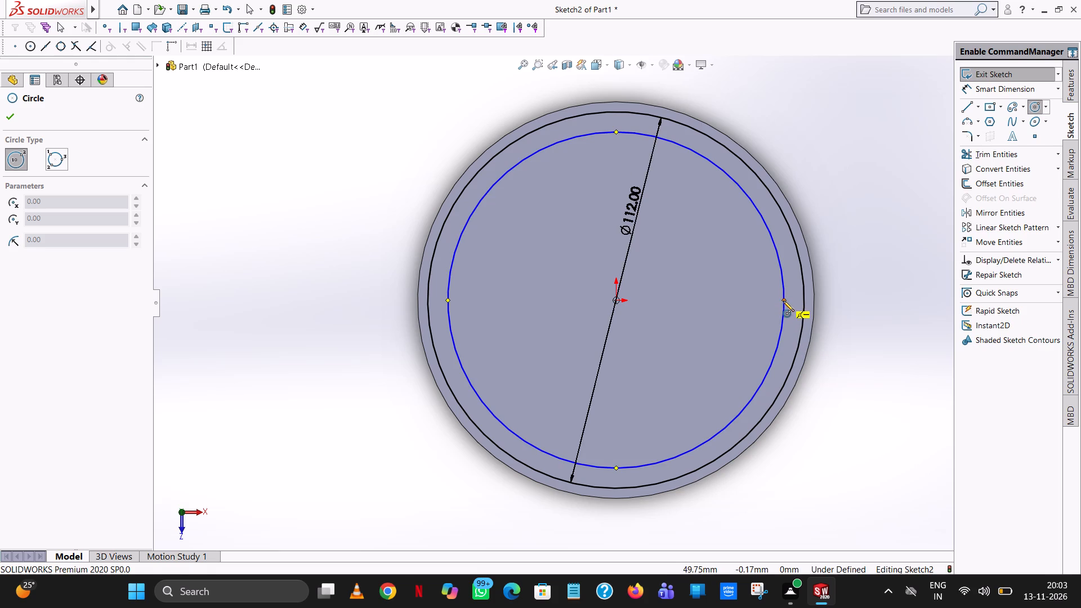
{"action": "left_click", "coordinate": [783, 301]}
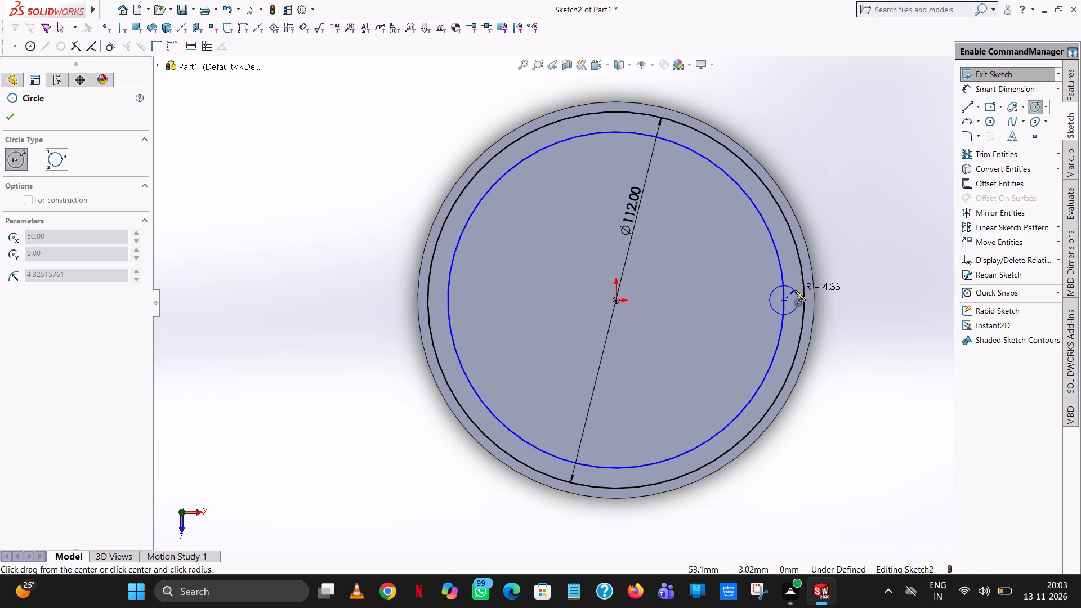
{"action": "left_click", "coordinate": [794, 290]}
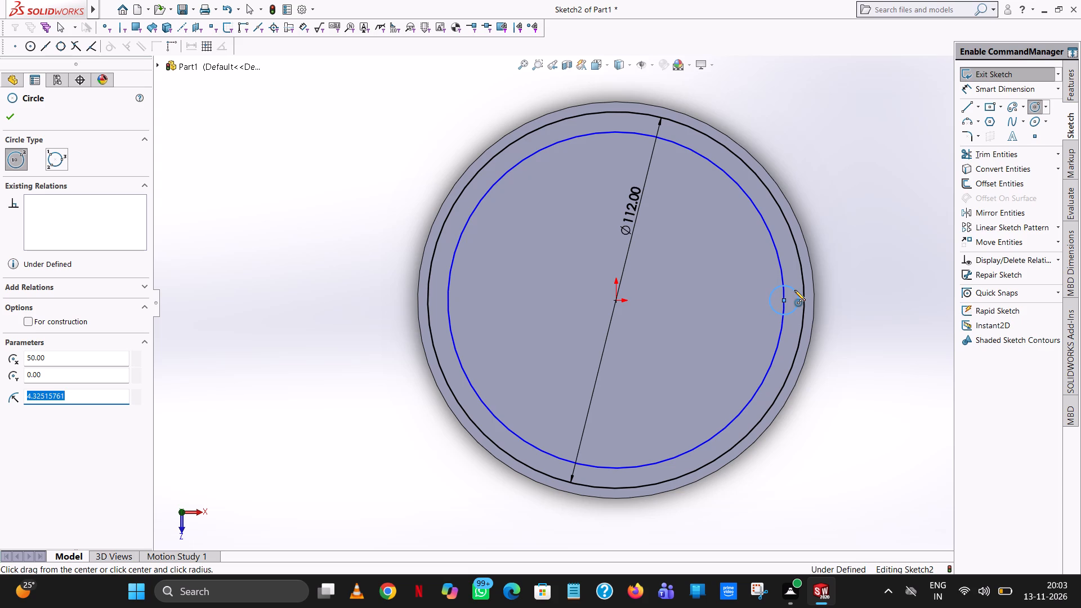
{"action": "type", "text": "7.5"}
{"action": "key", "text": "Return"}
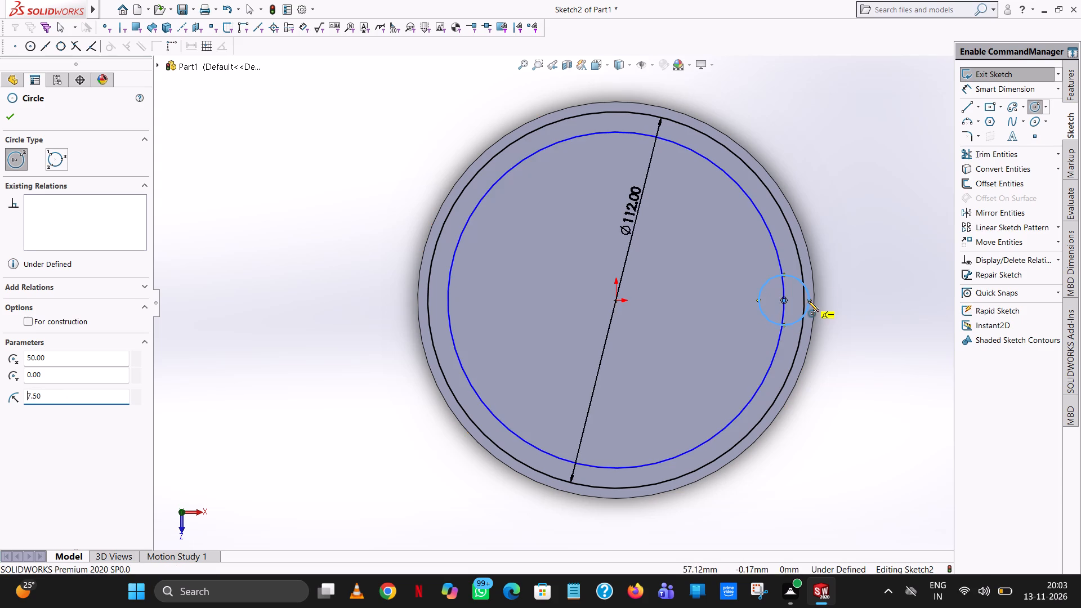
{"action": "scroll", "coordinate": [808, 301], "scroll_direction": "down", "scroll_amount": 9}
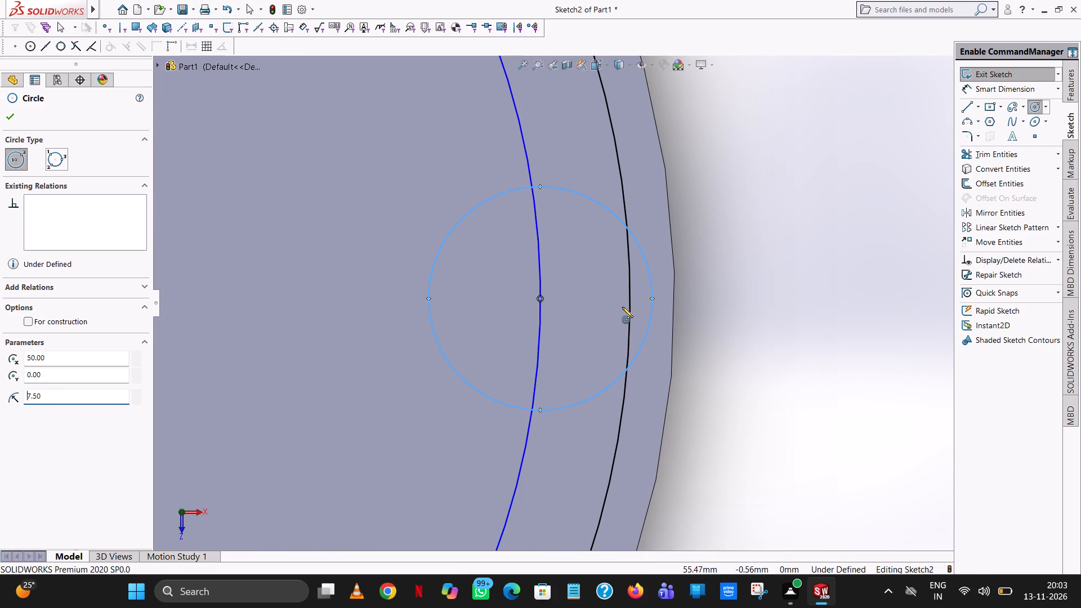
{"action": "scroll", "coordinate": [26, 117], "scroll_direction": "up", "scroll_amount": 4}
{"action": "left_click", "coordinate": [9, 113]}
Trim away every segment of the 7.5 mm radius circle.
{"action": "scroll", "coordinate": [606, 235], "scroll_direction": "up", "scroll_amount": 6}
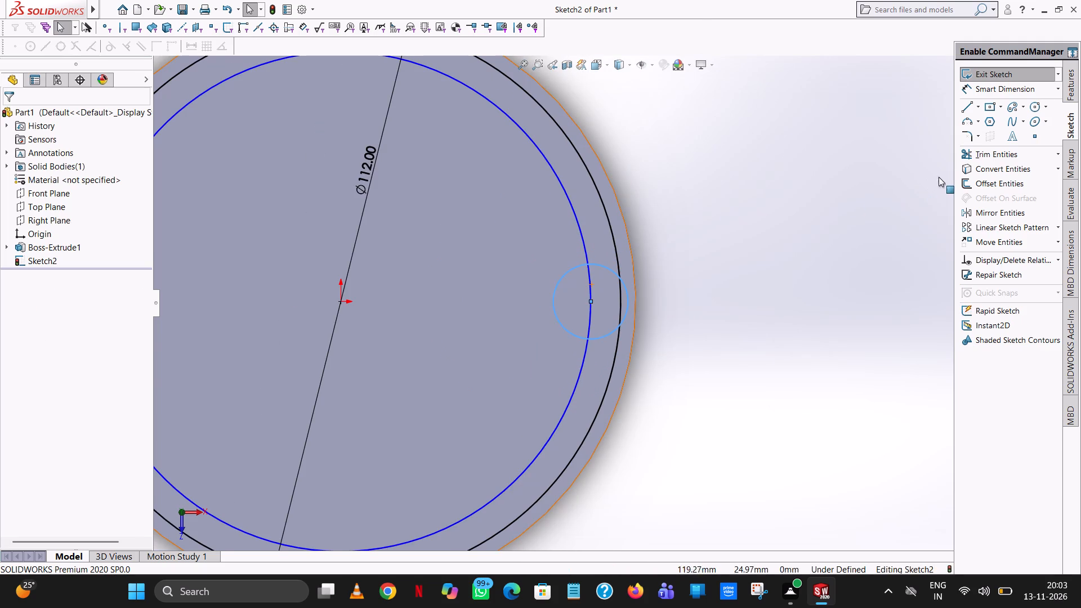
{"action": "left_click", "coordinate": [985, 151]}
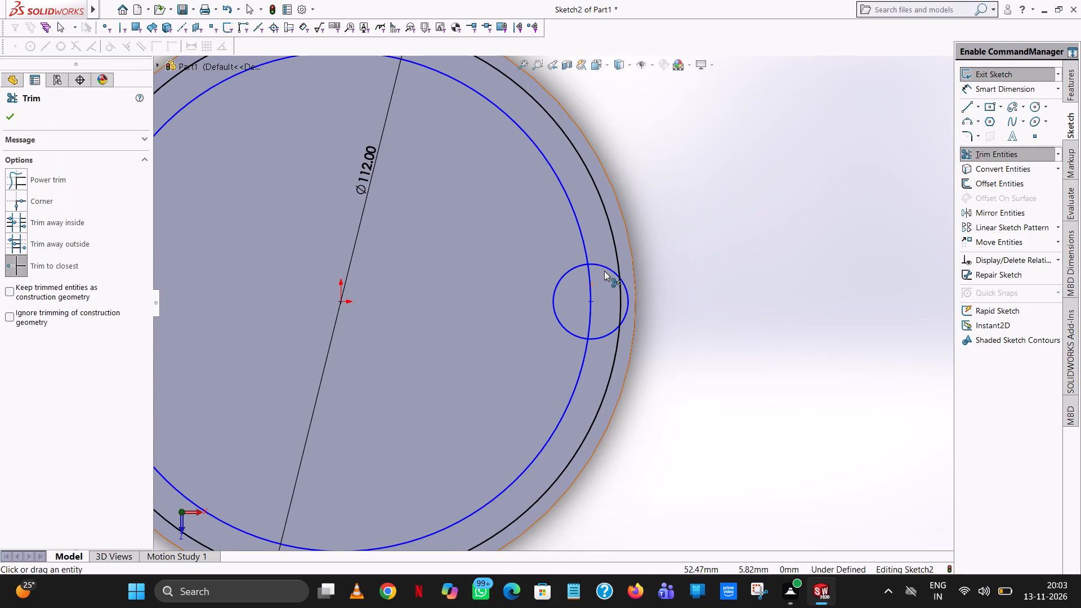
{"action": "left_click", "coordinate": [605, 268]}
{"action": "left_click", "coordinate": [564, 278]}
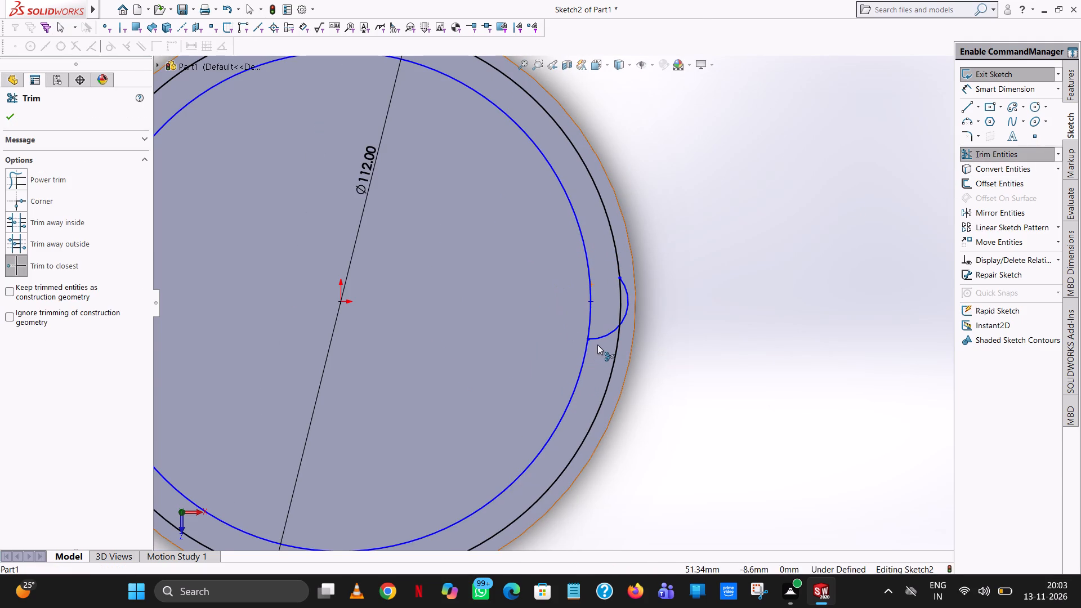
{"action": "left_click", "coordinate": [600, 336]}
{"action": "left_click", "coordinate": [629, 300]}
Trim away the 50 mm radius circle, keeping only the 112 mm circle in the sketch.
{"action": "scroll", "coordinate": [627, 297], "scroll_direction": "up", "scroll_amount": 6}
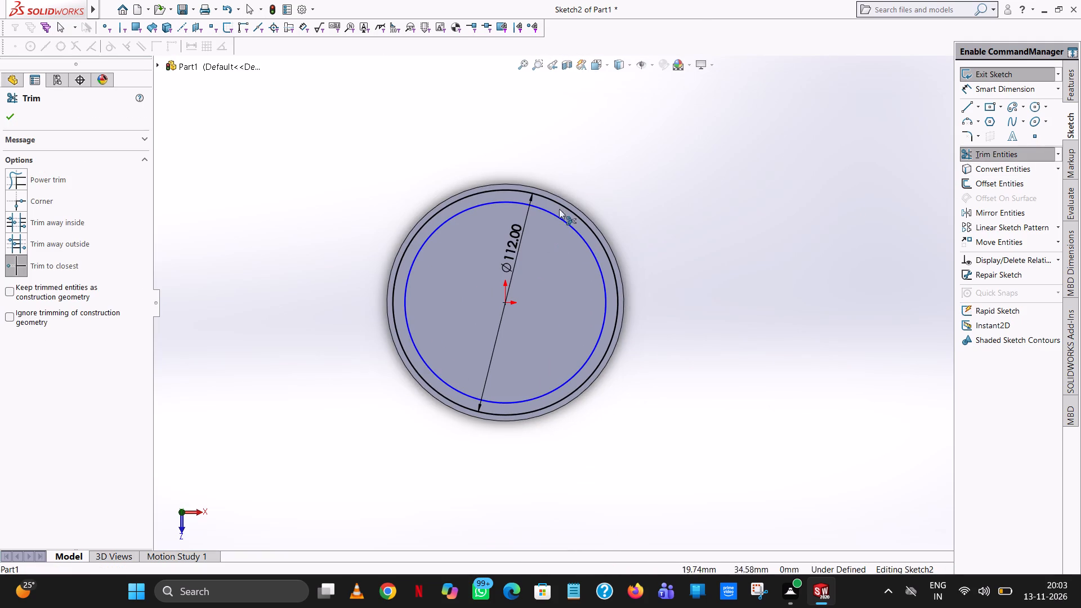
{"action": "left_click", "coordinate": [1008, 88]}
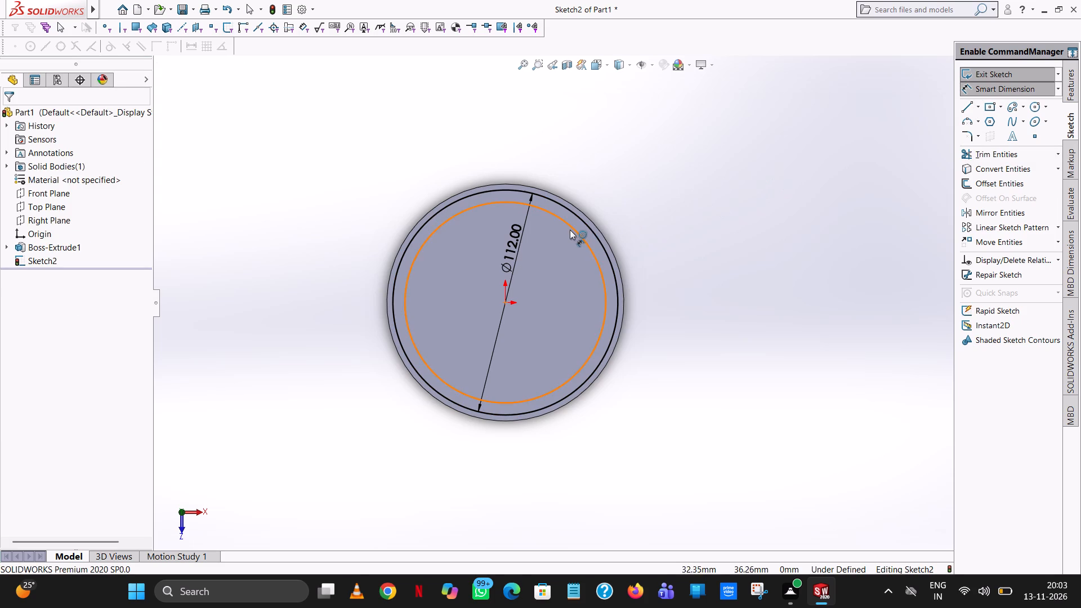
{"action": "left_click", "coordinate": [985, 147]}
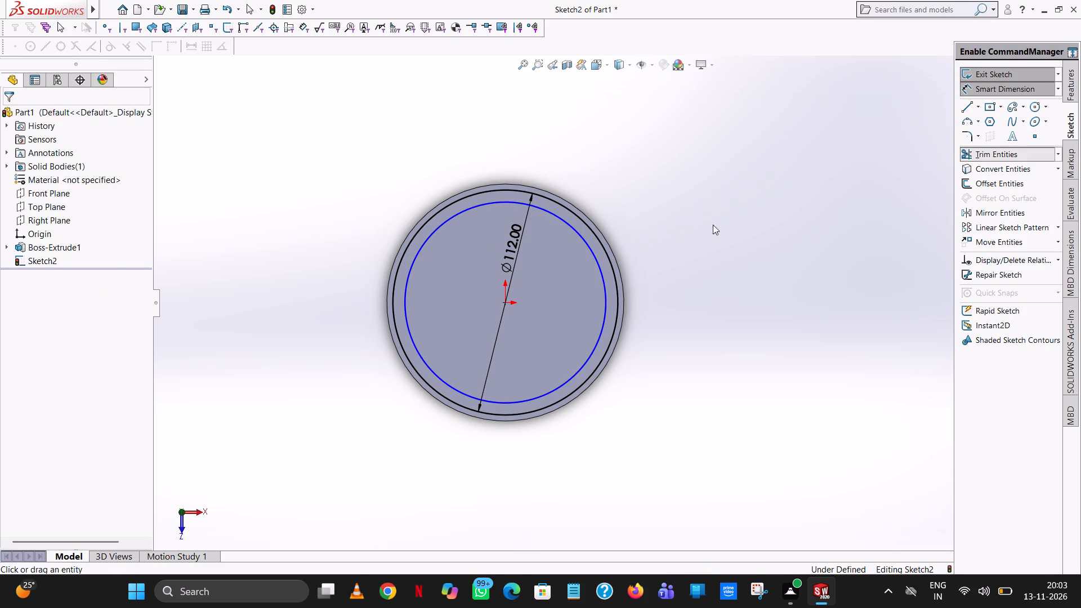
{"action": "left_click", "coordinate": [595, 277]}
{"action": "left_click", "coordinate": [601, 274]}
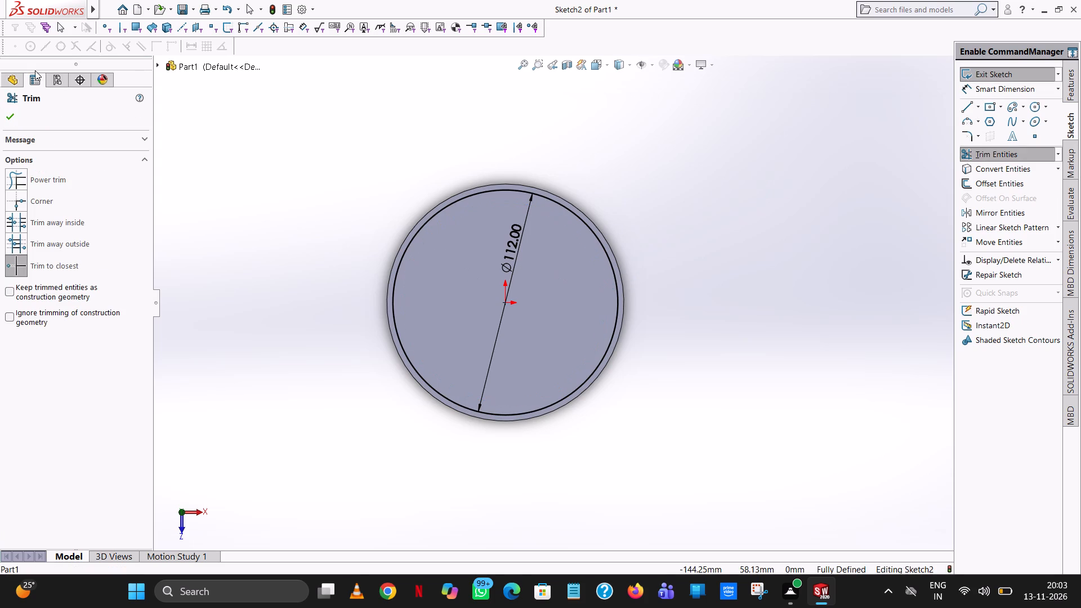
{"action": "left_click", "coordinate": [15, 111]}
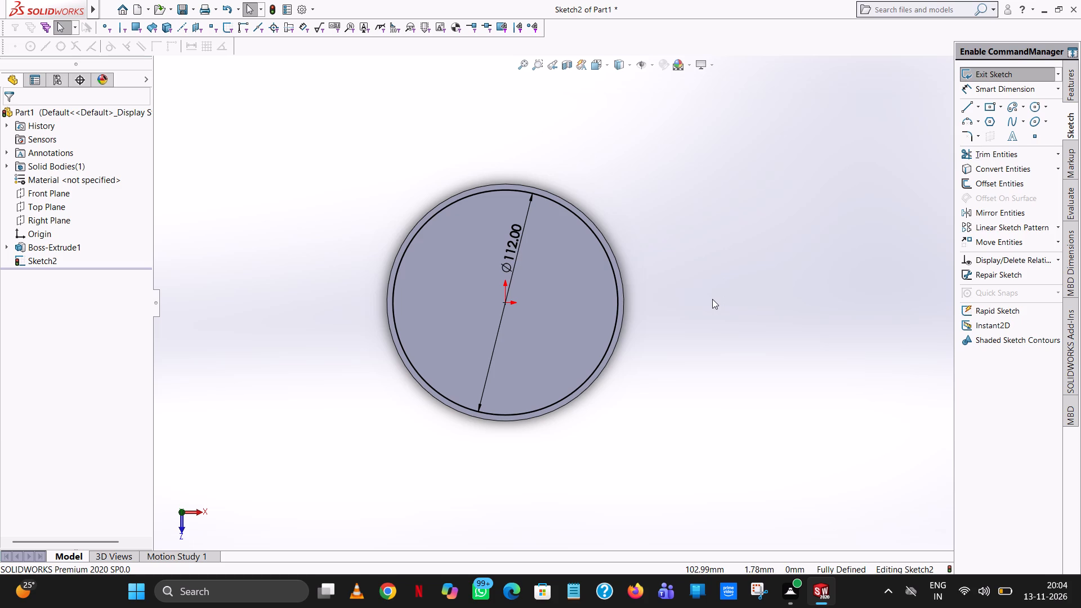
Exit the 112 mm circle sketch on the disc's top face without extruding it.
{"action": "left_click", "coordinate": [1032, 73]}
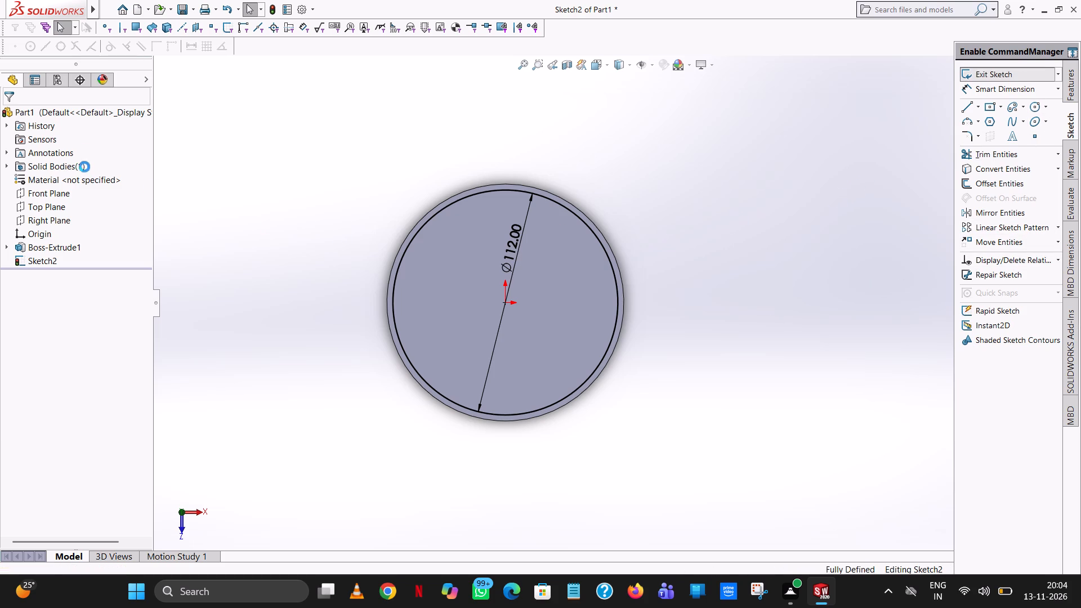
{"action": "left_click", "coordinate": [23, 116]}
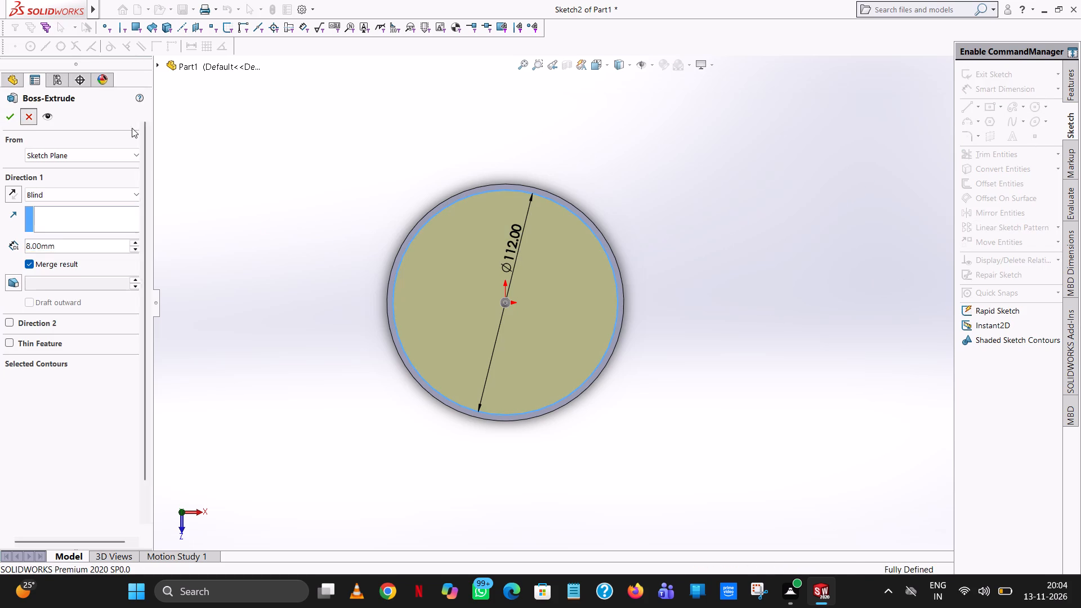
{"action": "left_click", "coordinate": [692, 247]}
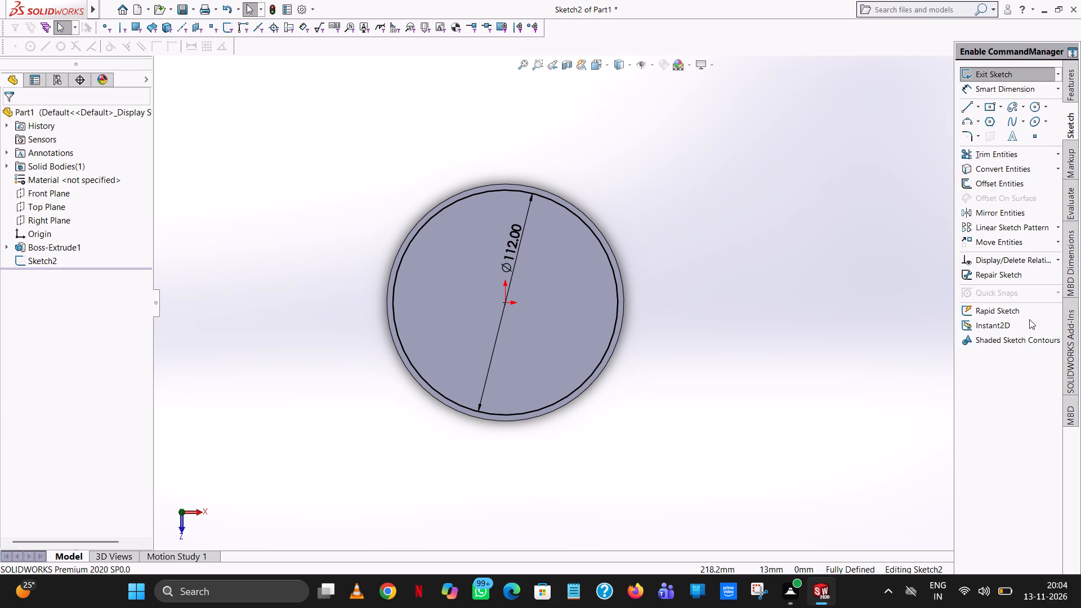
{"action": "left_click", "coordinate": [1025, 78]}
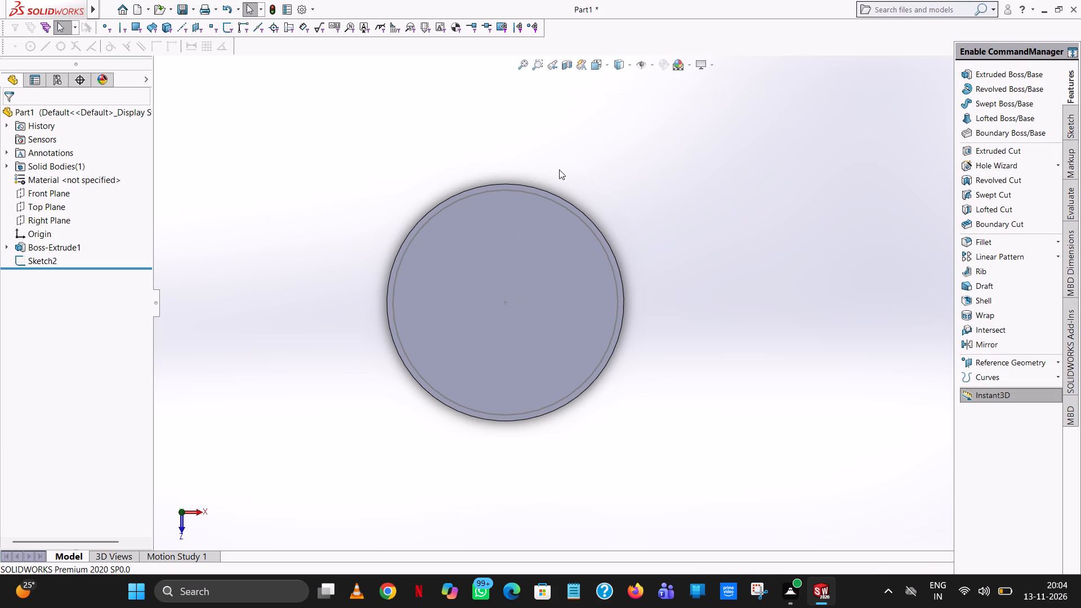
Create a reference plane offset 92-12-8 (72 mm) above the disc's top face.
{"action": "left_click", "coordinate": [1002, 365]}
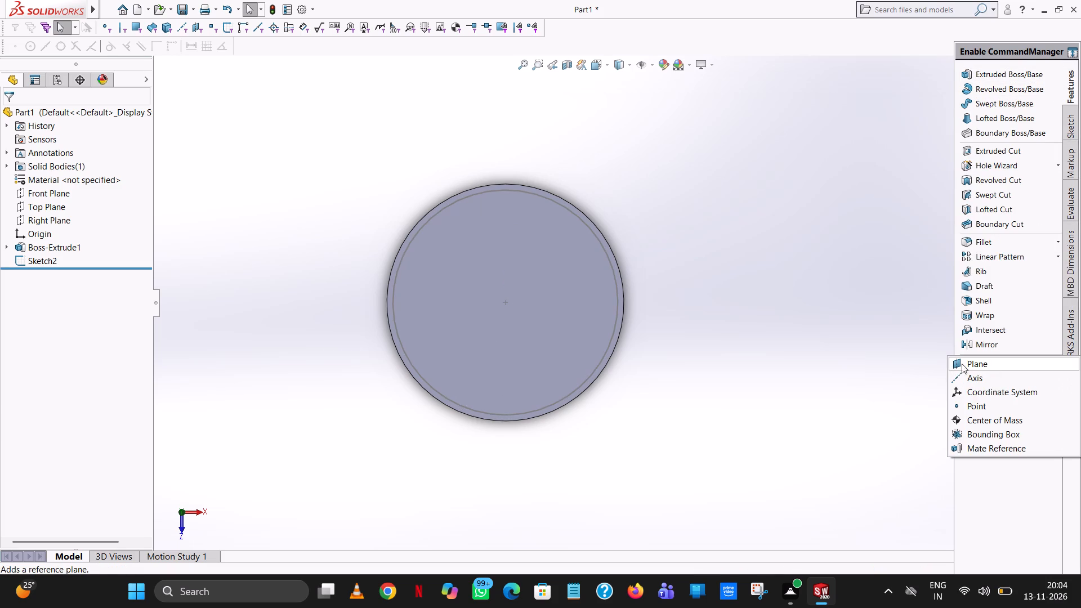
{"action": "left_click", "coordinate": [962, 364]}
{"action": "scroll", "coordinate": [756, 351], "scroll_direction": "up", "scroll_amount": 1}
{"action": "middle_click_drag", "start_coordinate": [752, 350], "coordinate": [739, 186]}
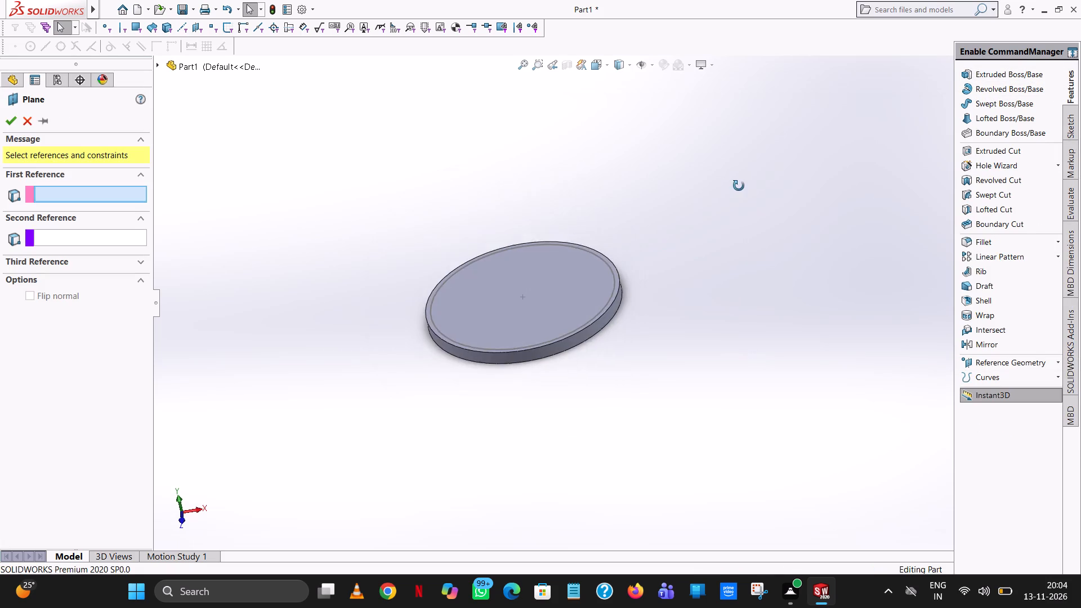
{"action": "middle_click_drag", "start_coordinate": [739, 186], "coordinate": [739, 173]}
{"action": "left_click", "coordinate": [580, 294]}
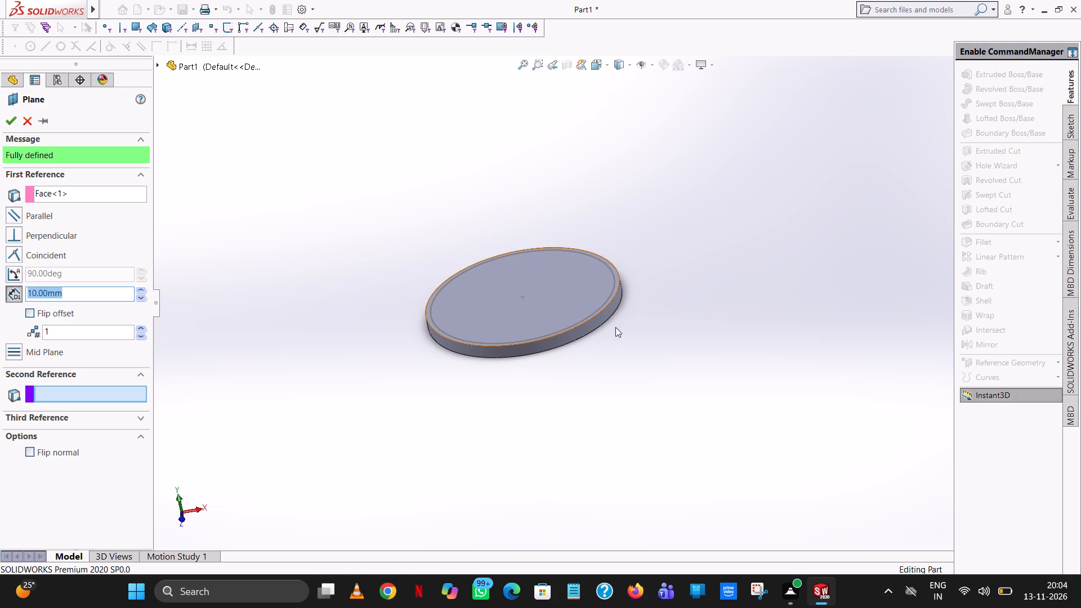
{"action": "middle_click_drag", "start_coordinate": [598, 332], "coordinate": [589, 262]}
{"action": "scroll", "coordinate": [581, 269], "scroll_direction": "down", "scroll_amount": 1}
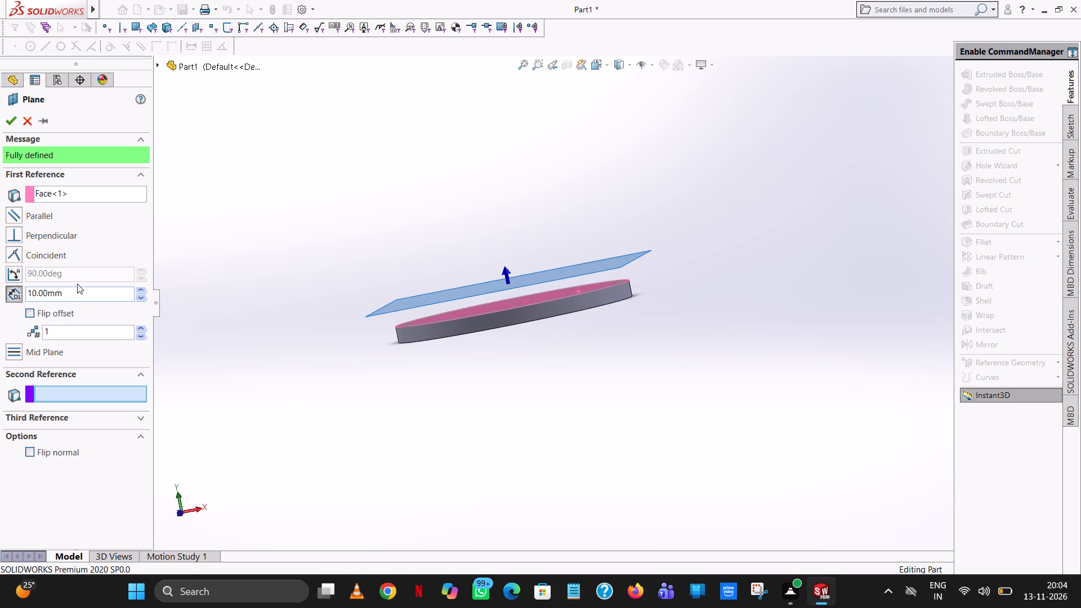
{"action": "double_click", "coordinate": [73, 296]}
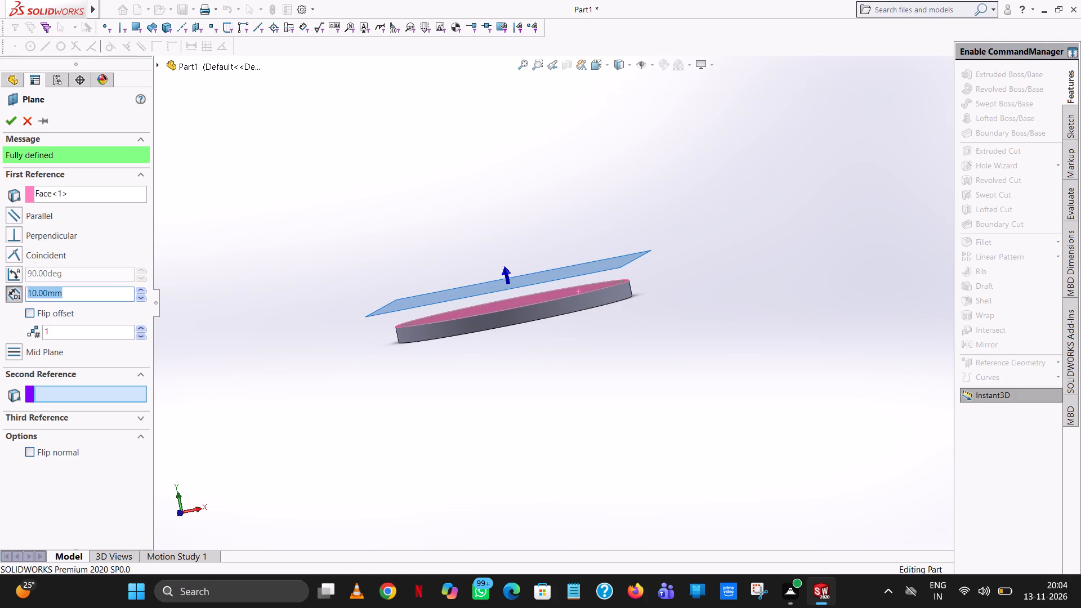
{"action": "type", "text": "92-"}
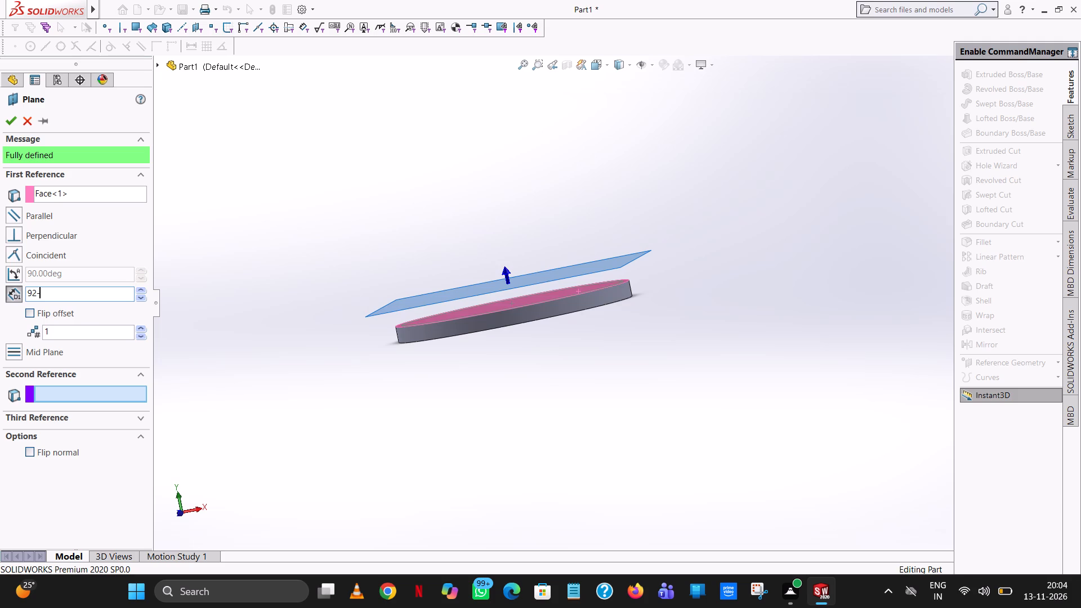
{"action": "type", "text": "12"}
{"action": "key", "text": "minus"}
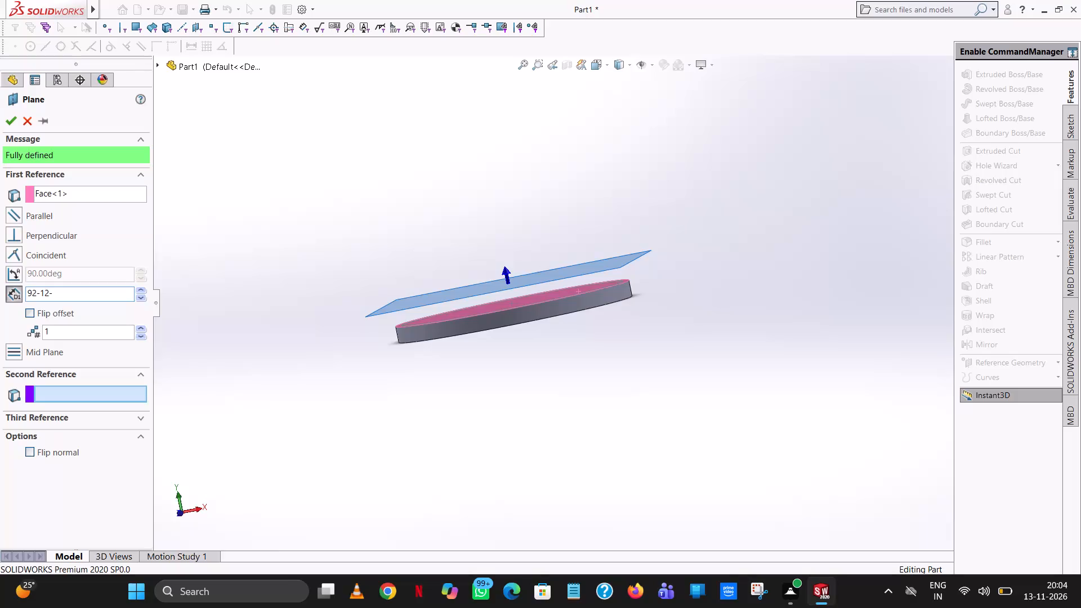
{"action": "key", "text": "8"}
{"action": "key", "text": "Return"}
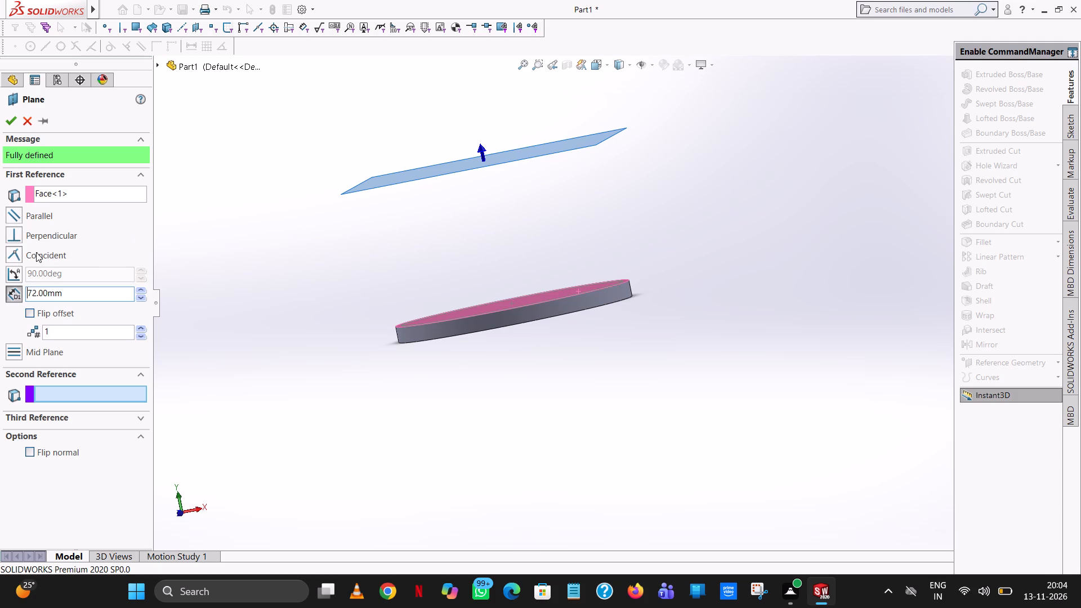
{"action": "left_click", "coordinate": [10, 120]}
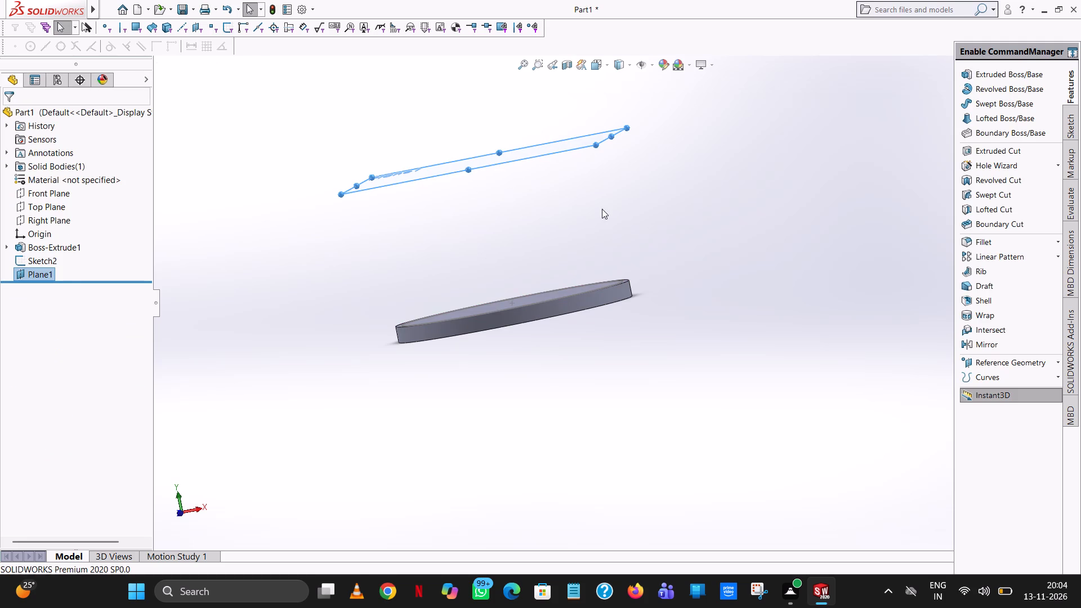
Sketch a circle of radius 46/2 (23 mm) centred on the origin on the offset plane above the disc.
{"action": "left_click", "coordinate": [39, 272]}
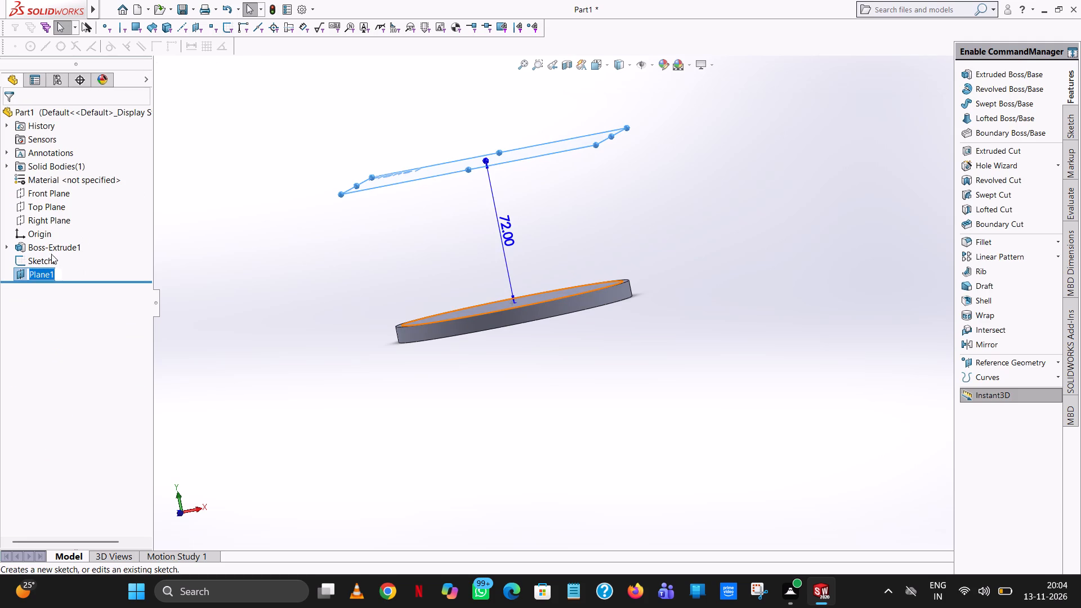
{"action": "left_click", "coordinate": [191, 231]}
{"action": "left_click", "coordinate": [46, 276]}
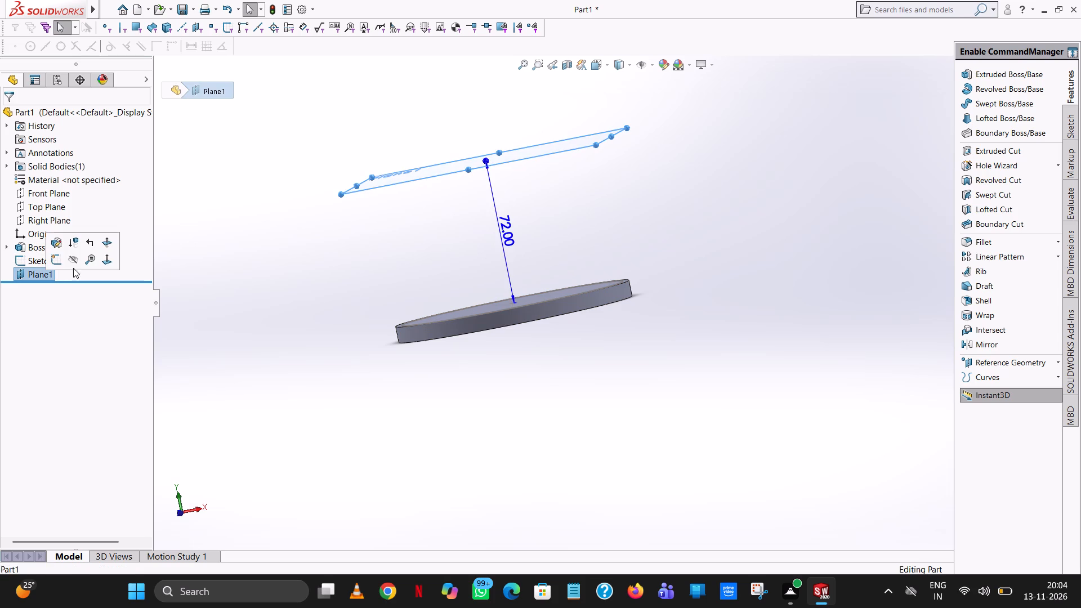
{"action": "left_click", "coordinate": [56, 258]}
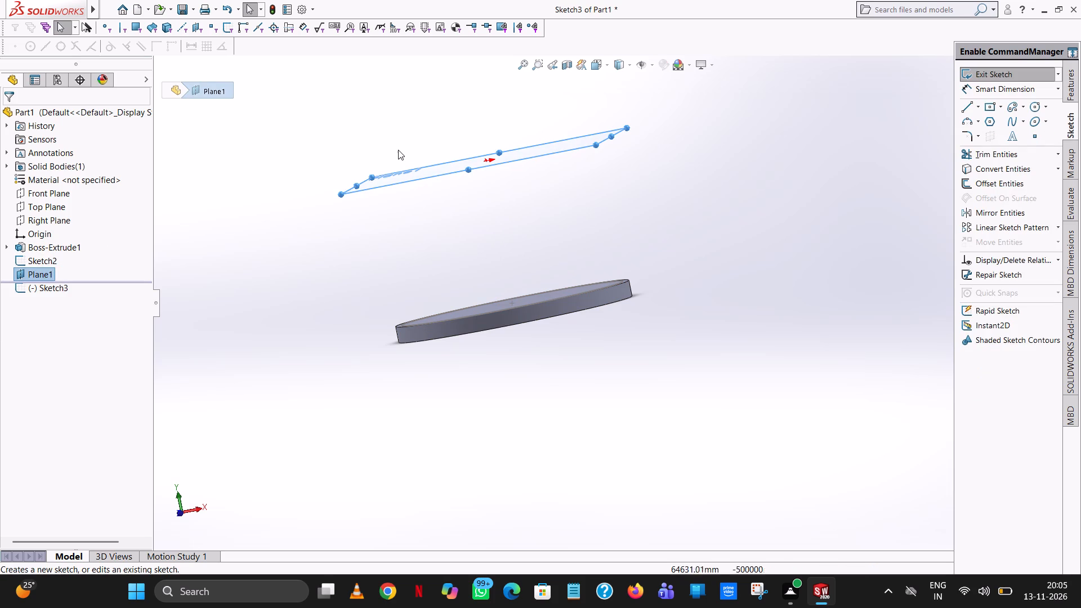
{"action": "middle_click_drag", "start_coordinate": [489, 100], "coordinate": [513, 249]}
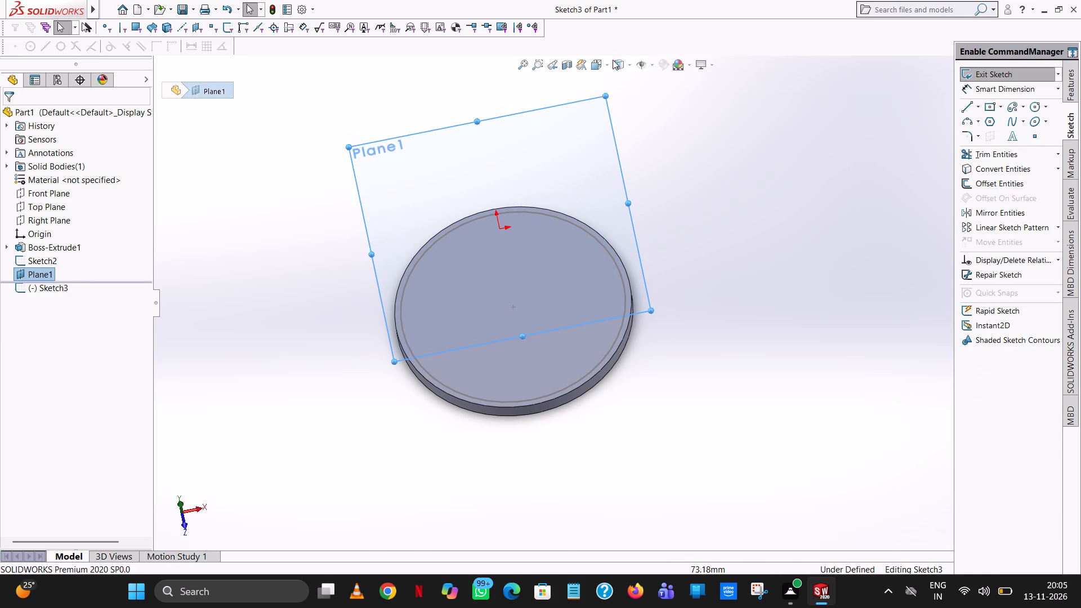
{"action": "left_click", "coordinate": [608, 63]}
{"action": "left_click", "coordinate": [656, 132]}
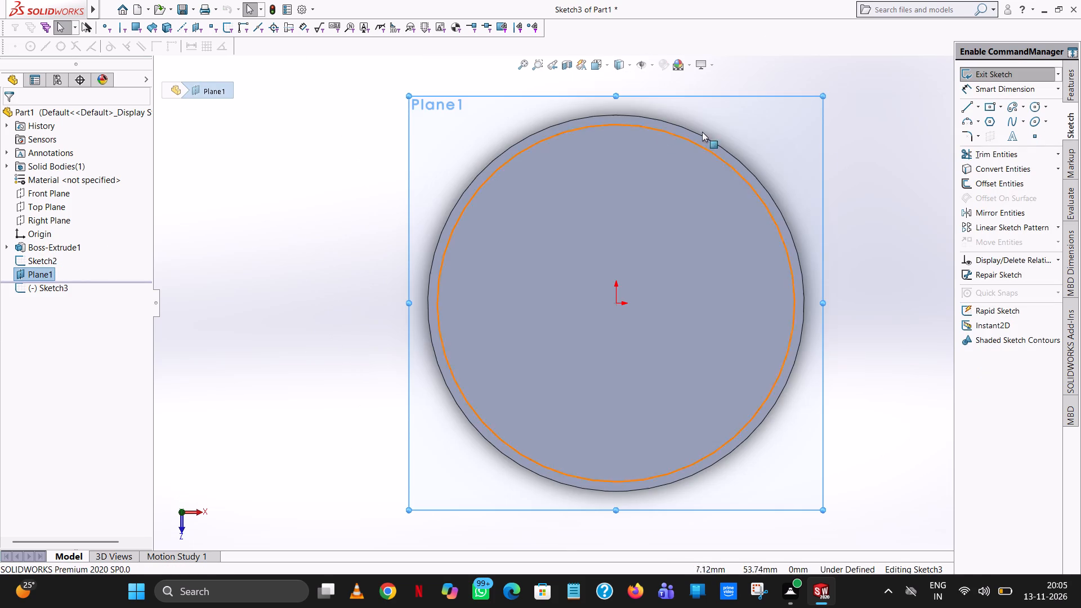
{"action": "left_click", "coordinate": [1033, 104]}
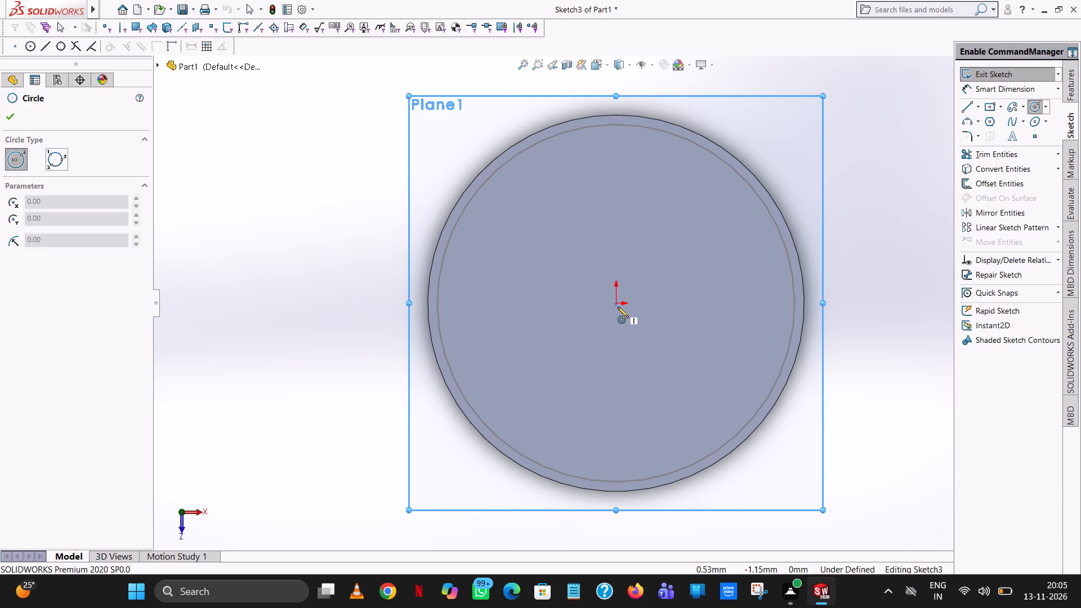
{"action": "left_click", "coordinate": [617, 304]}
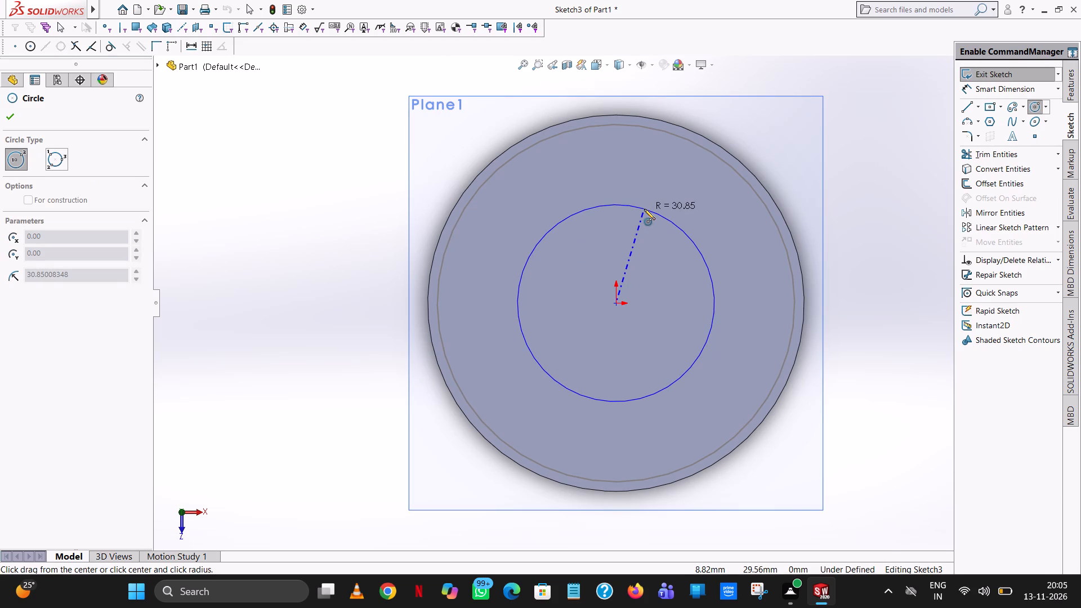
{"action": "left_click", "coordinate": [644, 209]}
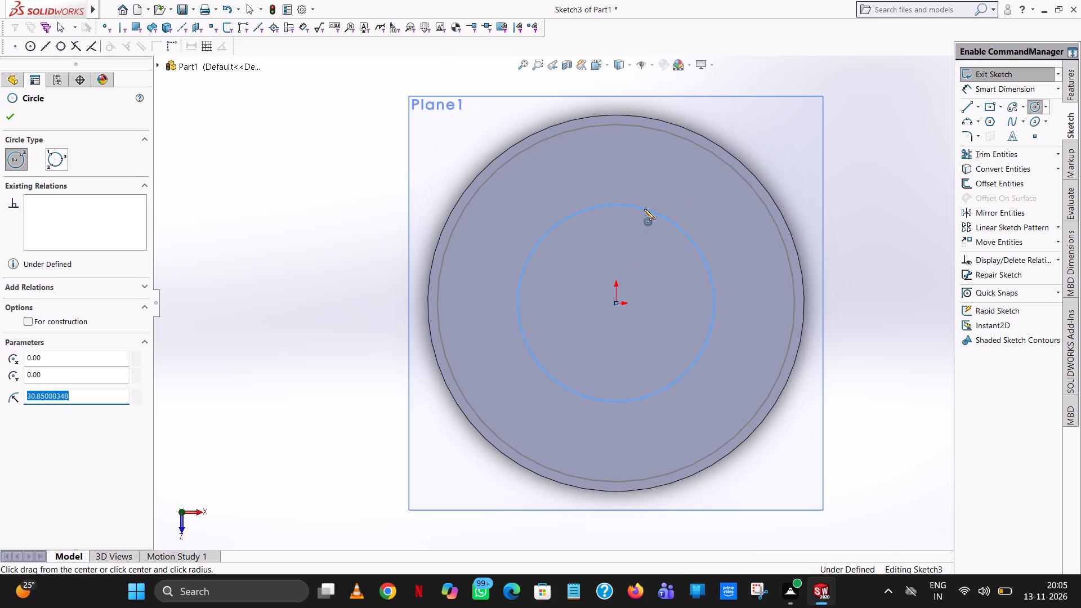
{"action": "type", "text": "46/2"}
{"action": "key", "text": "Return"}
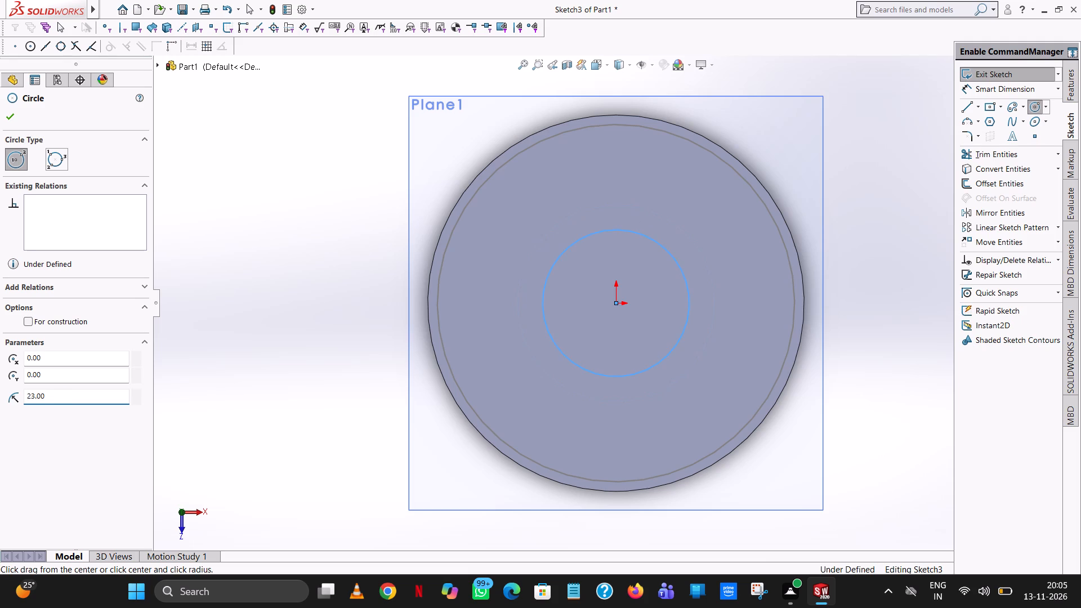
{"action": "right_click", "coordinate": [644, 209]}
{"action": "left_click", "coordinate": [671, 217]}
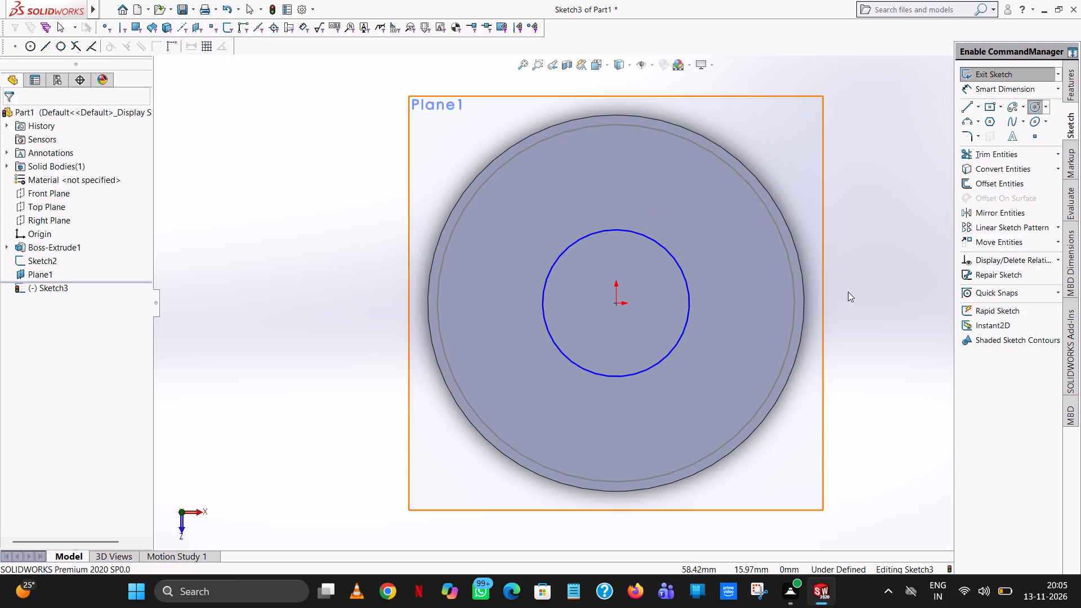
Add a 46 mm diameter dimension to the circle on the offset plane and exit the sketch.
{"action": "left_click", "coordinate": [1004, 82]}
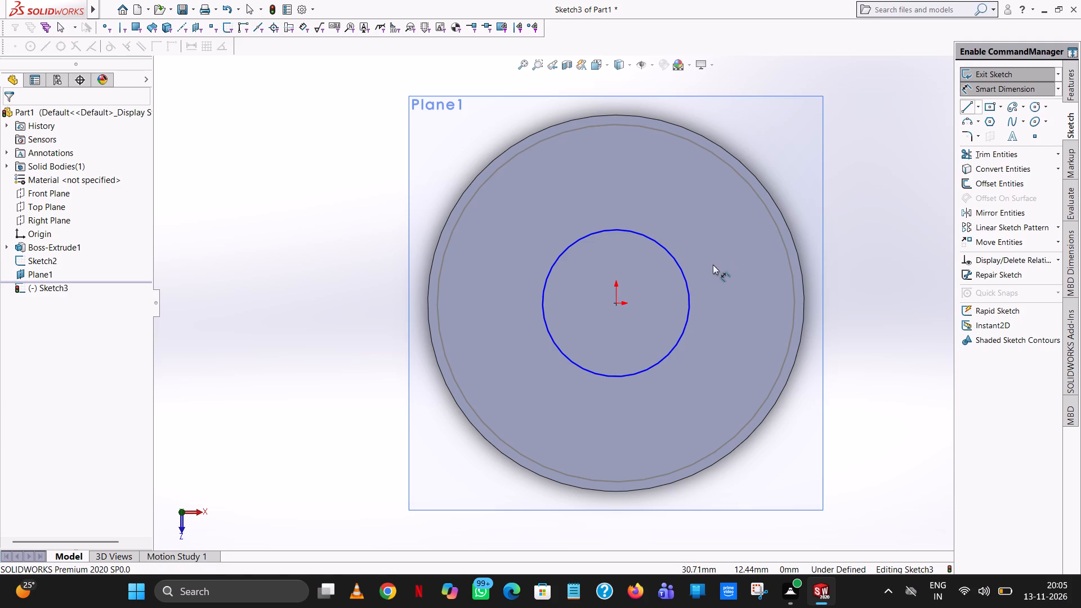
{"action": "left_click", "coordinate": [686, 277]}
{"action": "left_click", "coordinate": [852, 251]}
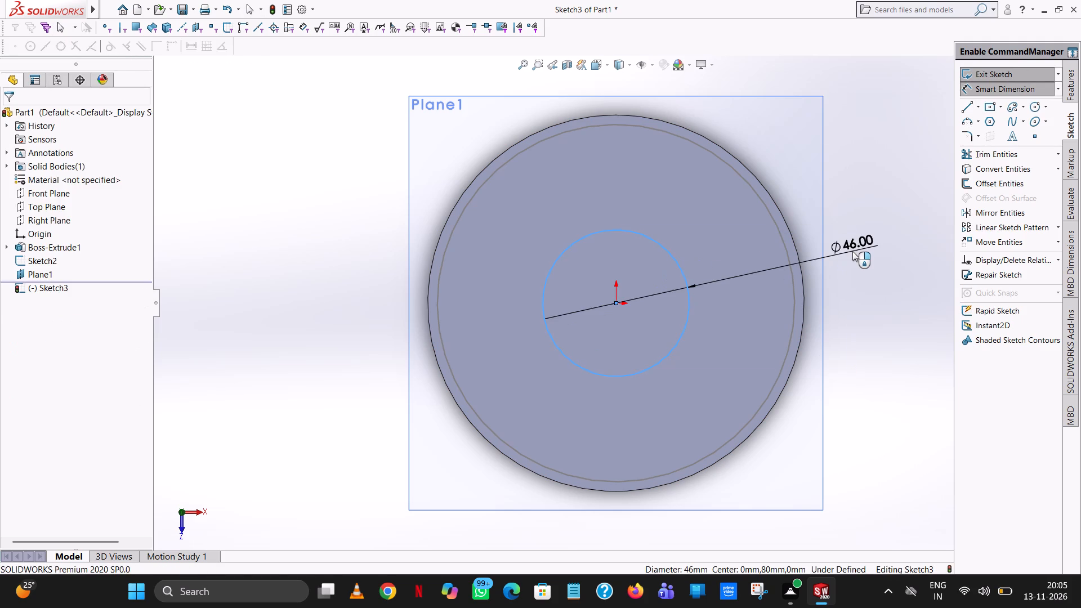
{"action": "left_click", "coordinate": [803, 227]}
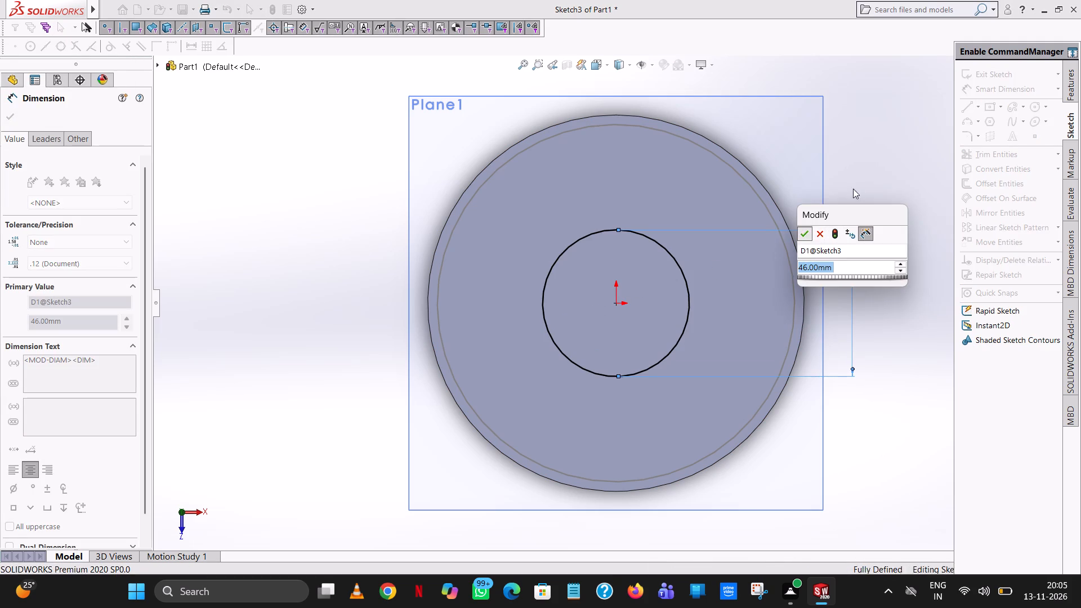
{"action": "left_click", "coordinate": [903, 141]}
{"action": "middle_click_drag", "start_coordinate": [867, 418], "coordinate": [864, 225]}
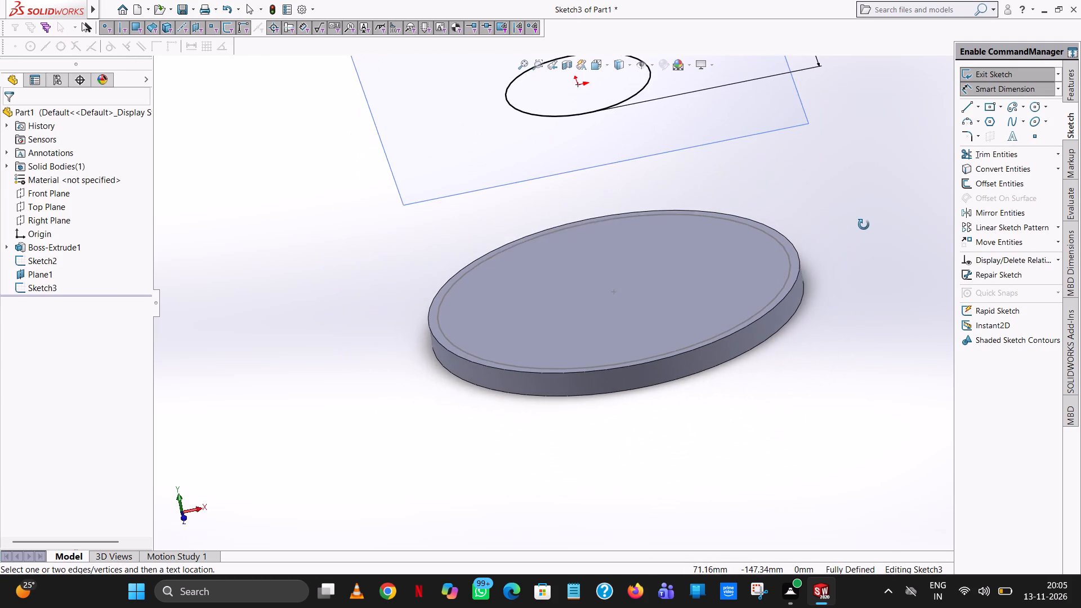
{"action": "middle_click_drag", "start_coordinate": [864, 225], "coordinate": [869, 199]}
{"action": "scroll", "coordinate": [778, 201], "scroll_direction": "up", "scroll_amount": 2}
{"action": "middle_click_drag", "start_coordinate": [738, 212], "coordinate": [726, 164]}
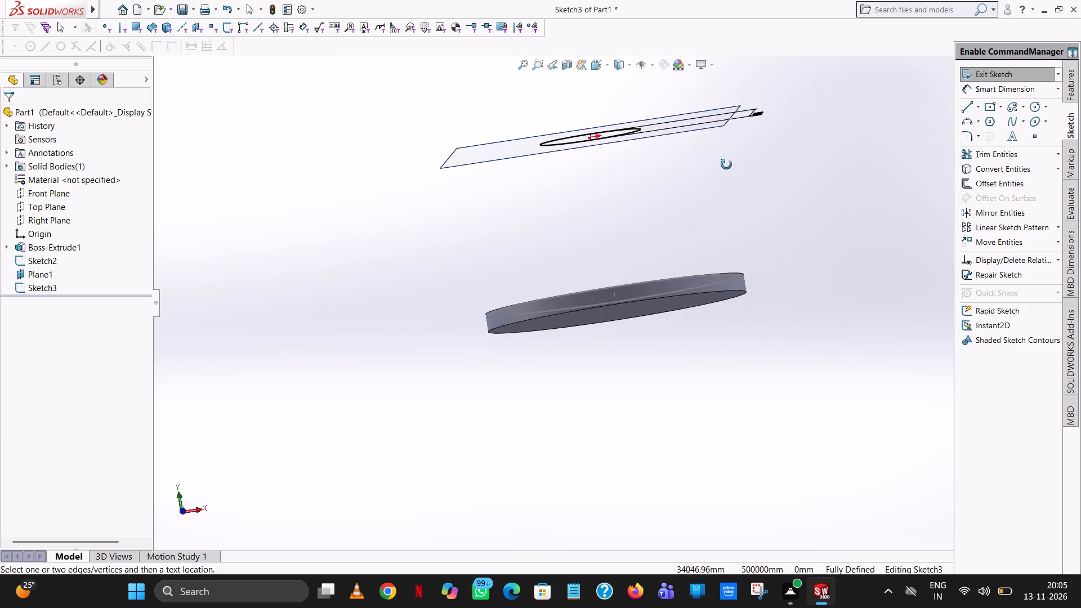
{"action": "middle_click_drag", "start_coordinate": [726, 164], "coordinate": [740, 200]}
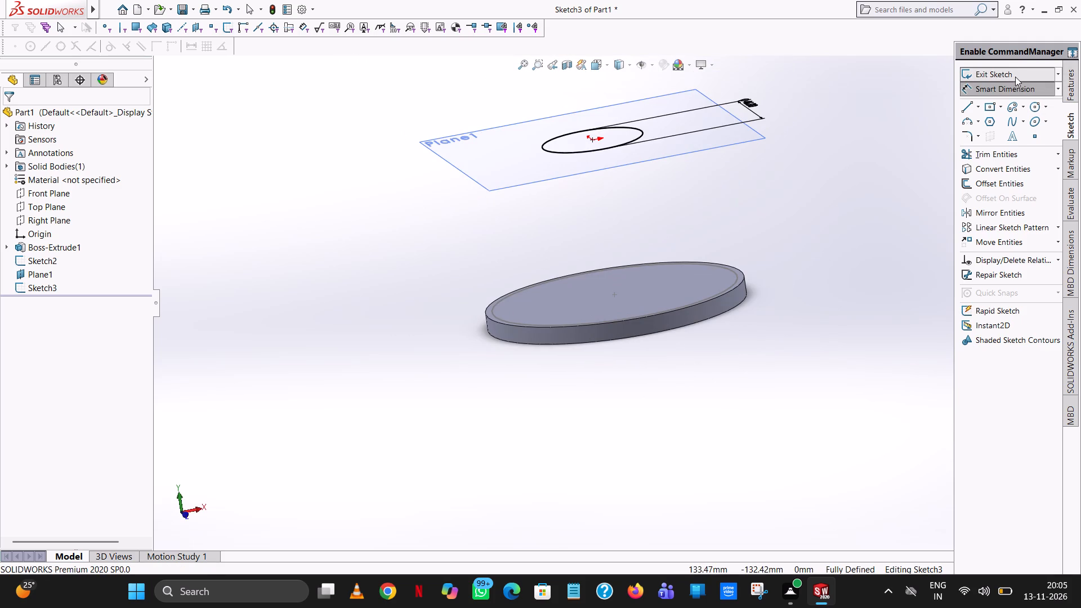
{"action": "left_click", "coordinate": [1012, 73]}
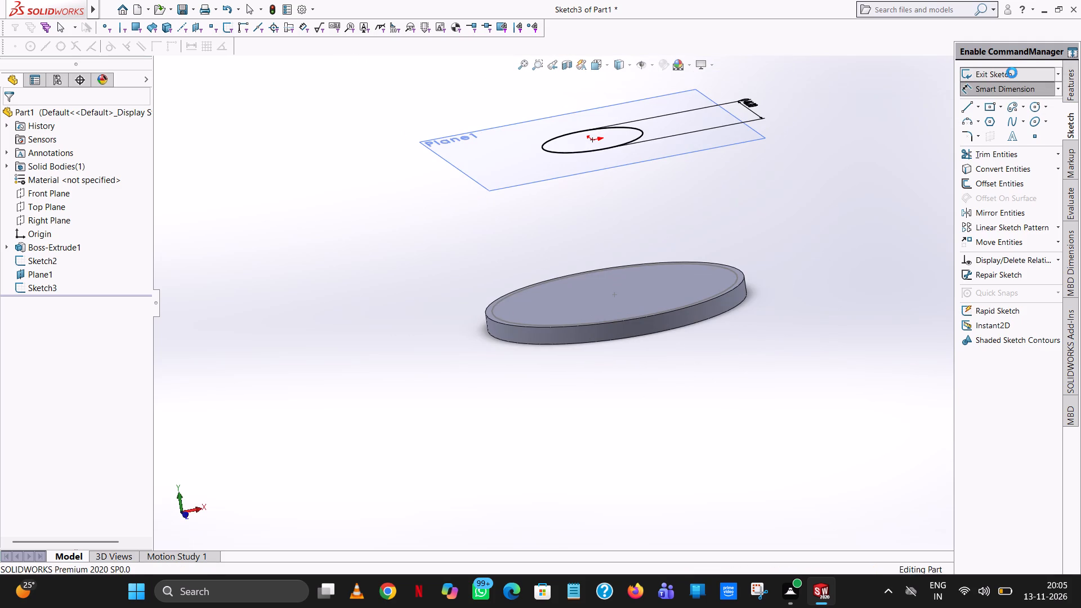
{"action": "left_click", "coordinate": [846, 158]}
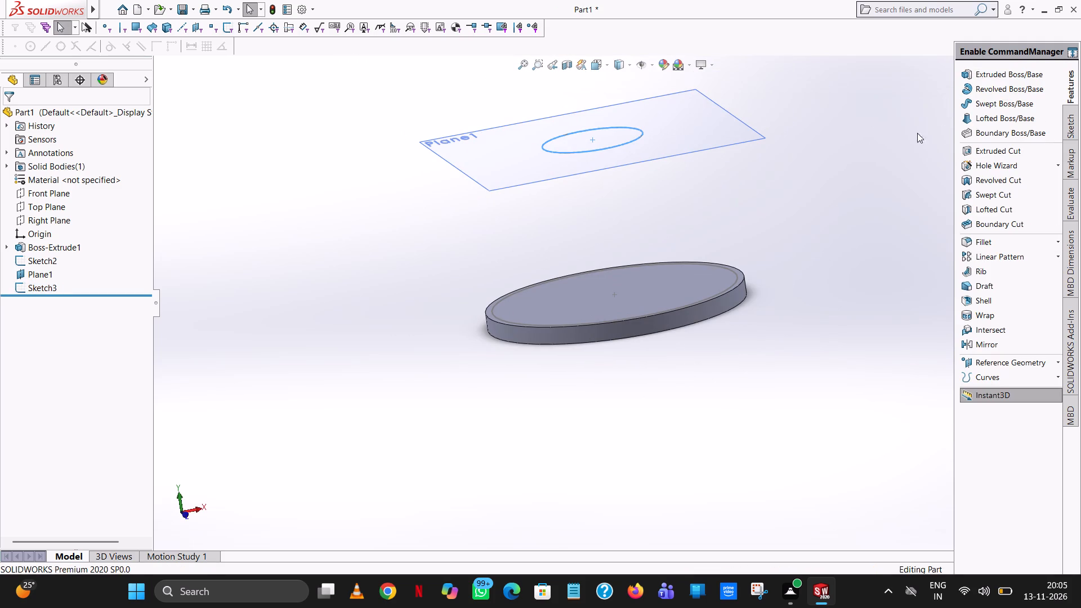
Set up a Loft from the disc's 112 mm circle to the 46 mm circle as a one-direction thin feature 5 mm thick.
{"action": "left_click", "coordinate": [981, 114]}
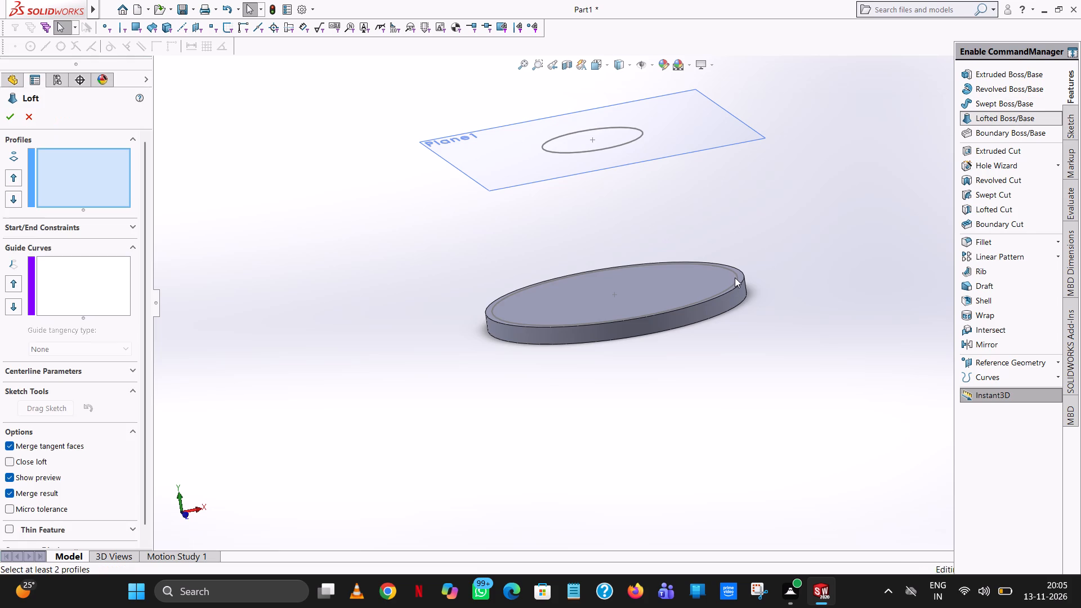
{"action": "left_click", "coordinate": [736, 275]}
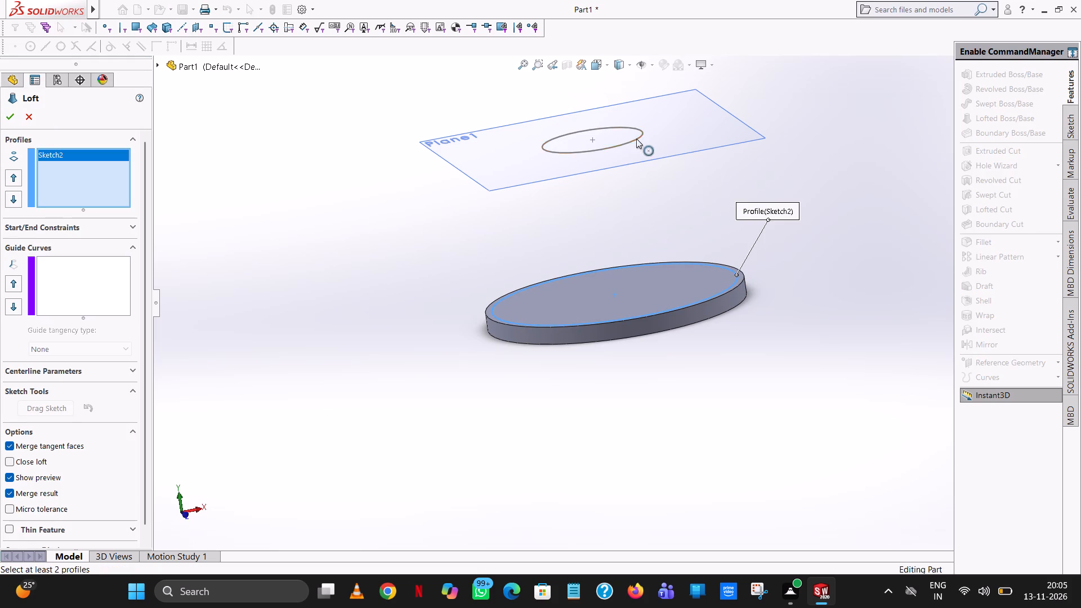
{"action": "left_click", "coordinate": [636, 138]}
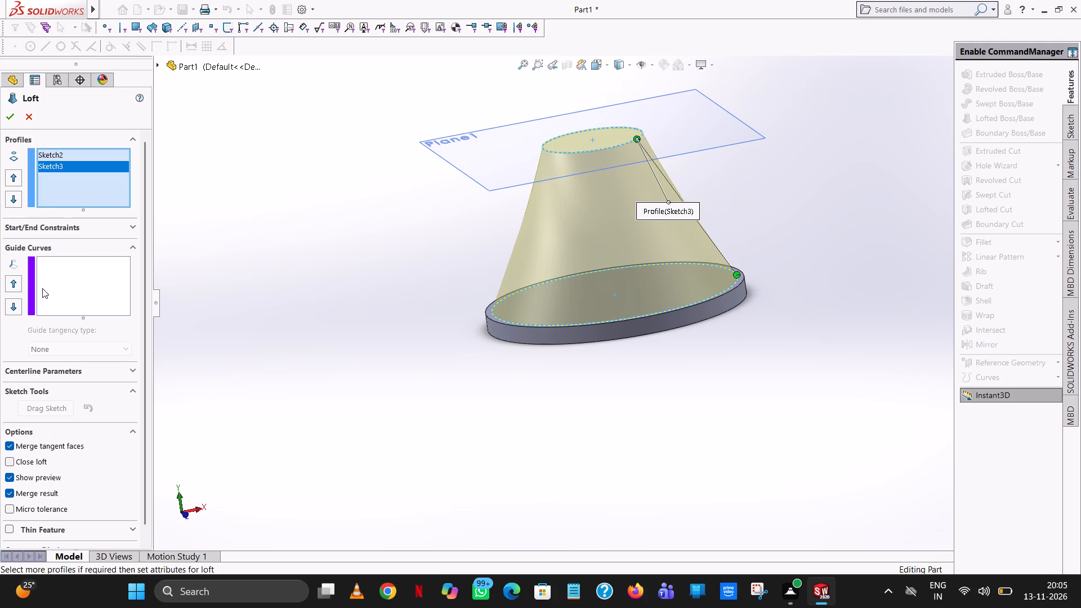
{"action": "scroll", "coordinate": [43, 505], "scroll_direction": "down", "scroll_amount": 3}
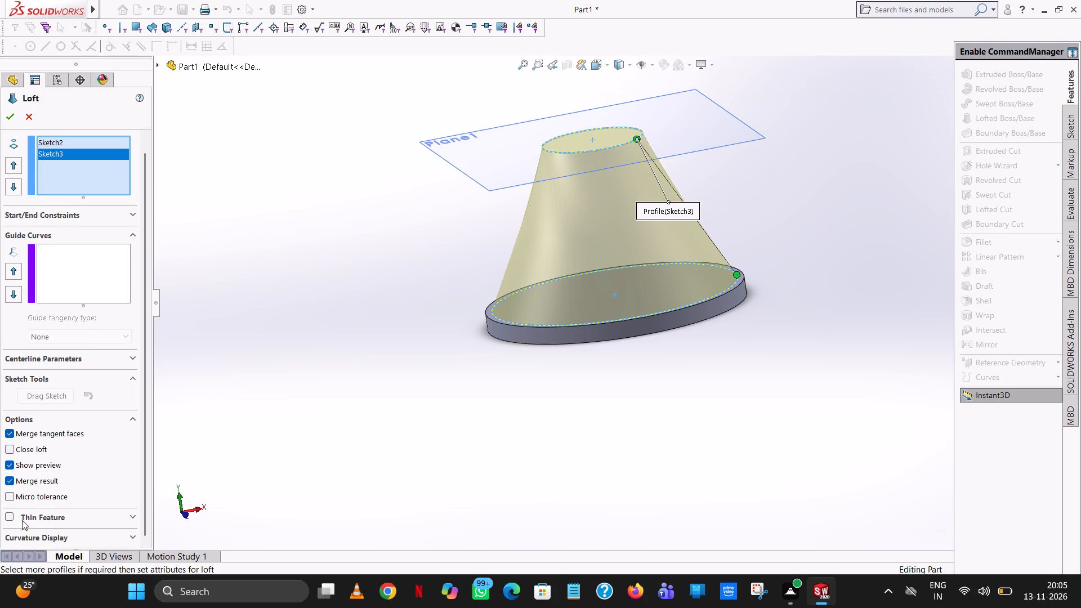
{"action": "left_click", "coordinate": [11, 513]}
{"action": "scroll", "coordinate": [69, 527], "scroll_direction": "down", "scroll_amount": 6}
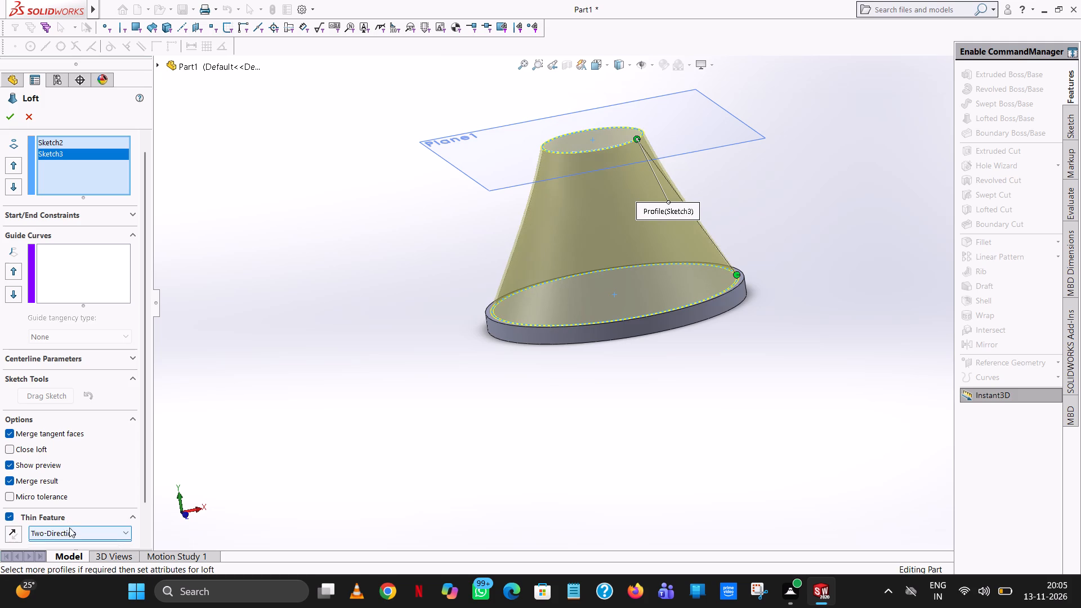
{"action": "left_click_drag", "start_coordinate": [146, 479], "coordinate": [160, 569]}
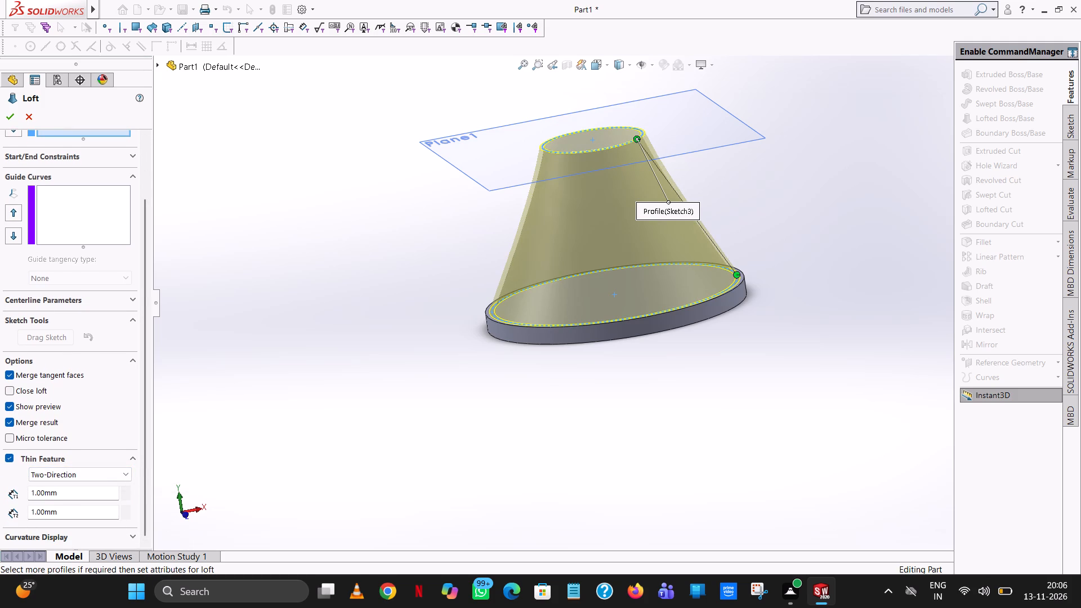
{"action": "left_click", "coordinate": [111, 475]}
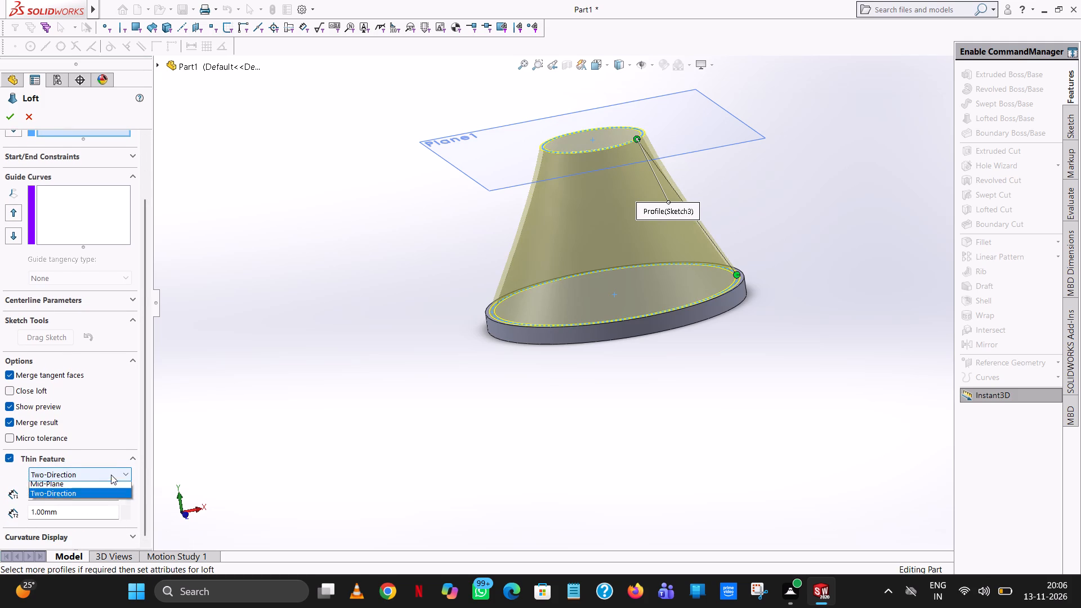
{"action": "left_click", "coordinate": [62, 497]}
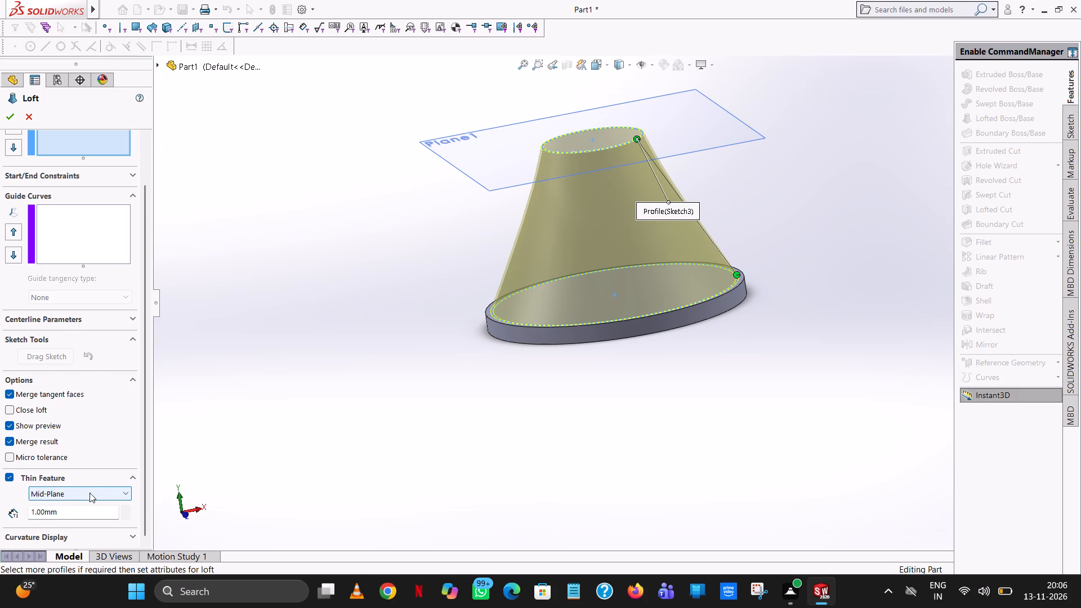
{"action": "left_click", "coordinate": [90, 492]}
{"action": "left_click", "coordinate": [53, 505]}
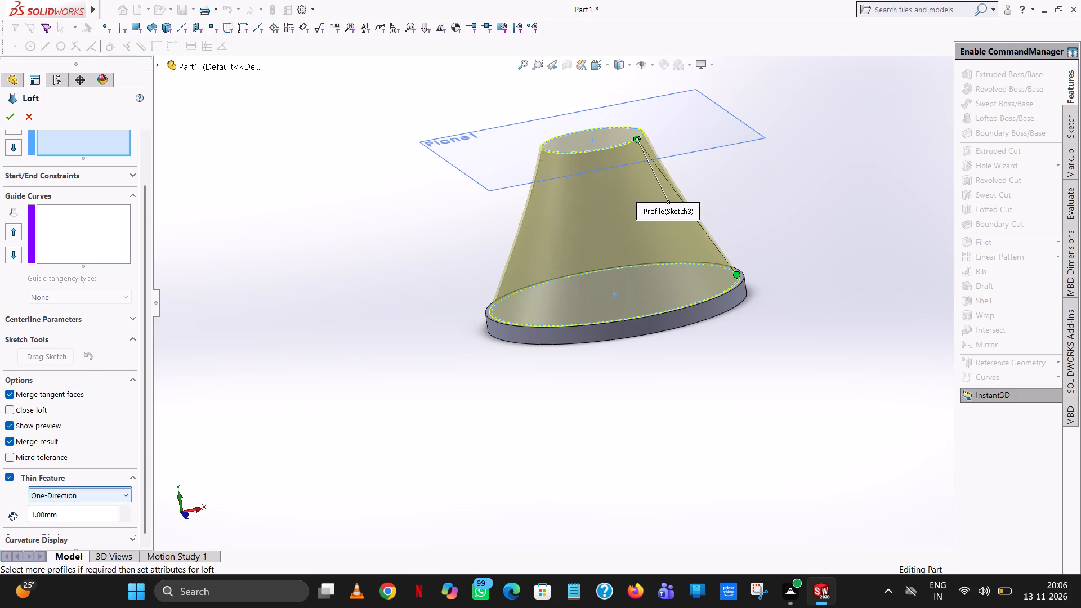
{"action": "double_click", "coordinate": [72, 518]}
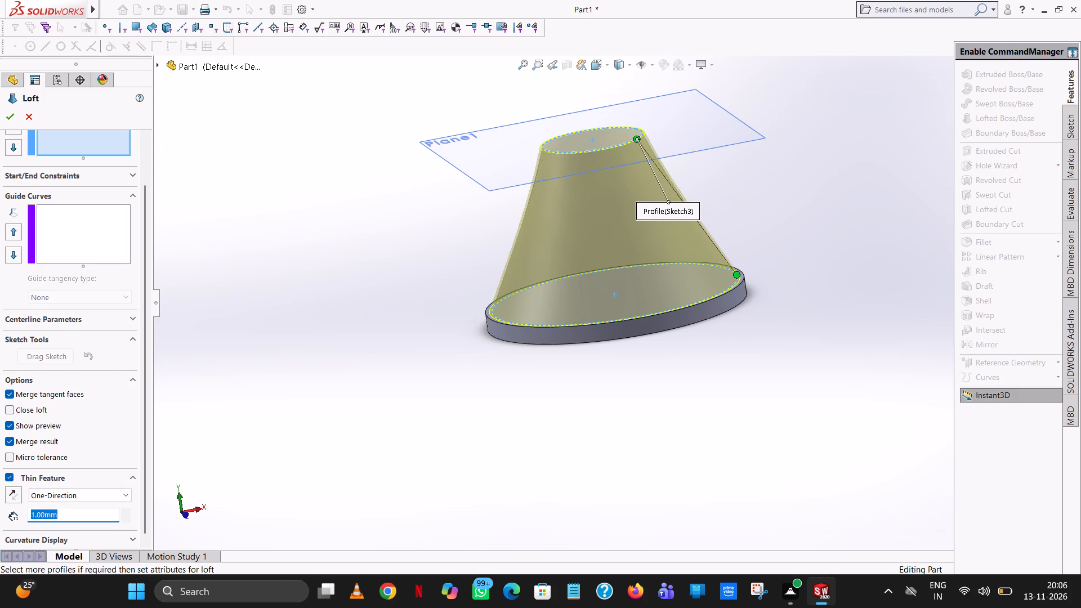
{"action": "key", "text": "5"}
{"action": "left_click", "coordinate": [276, 368]}
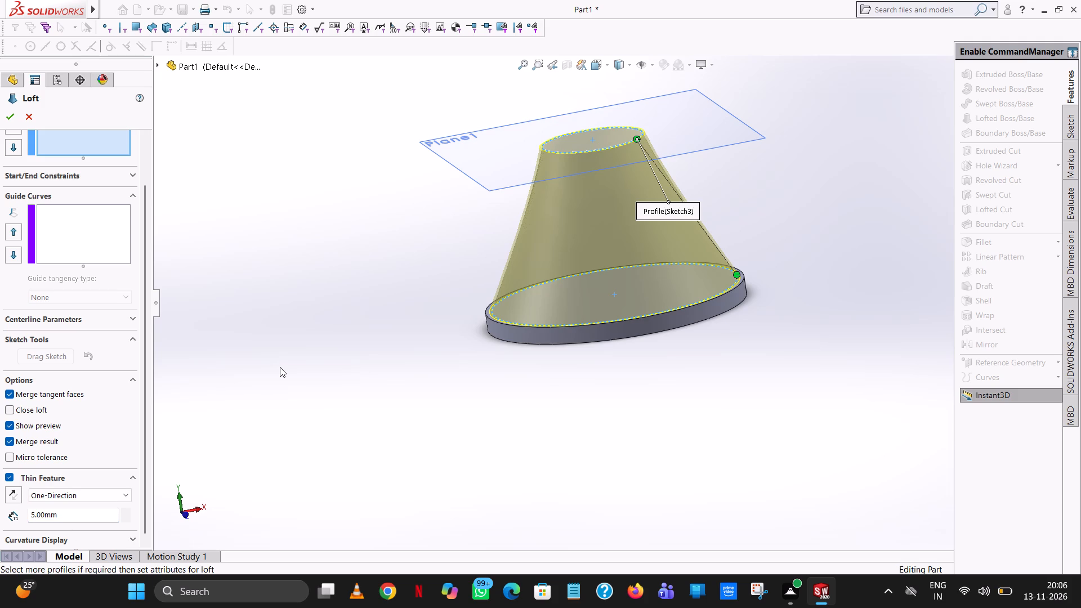
{"action": "left_click", "coordinate": [301, 355]}
{"action": "left_click", "coordinate": [210, 382]}
Reverse the loft's thin wall so its thickness goes inward from the profiles, and complete the loft.
{"action": "middle_click_drag", "start_coordinate": [433, 240], "coordinate": [434, 240]}
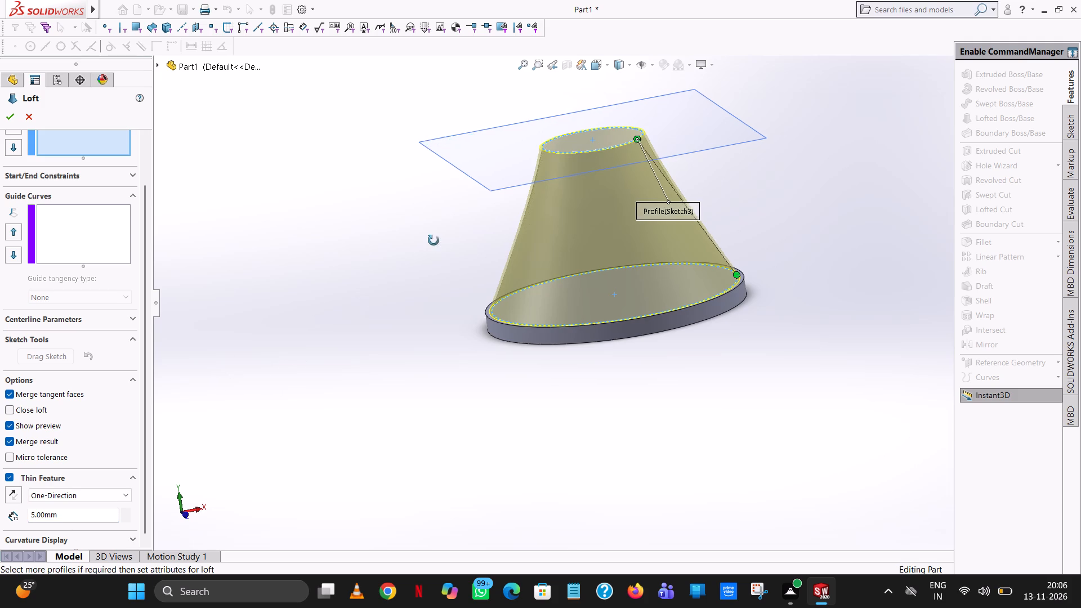
{"action": "middle_click_drag", "start_coordinate": [434, 240], "coordinate": [445, 323]}
{"action": "scroll", "coordinate": [445, 323], "scroll_direction": "up", "scroll_amount": 1}
{"action": "scroll", "coordinate": [615, 176], "scroll_direction": "down", "scroll_amount": 6}
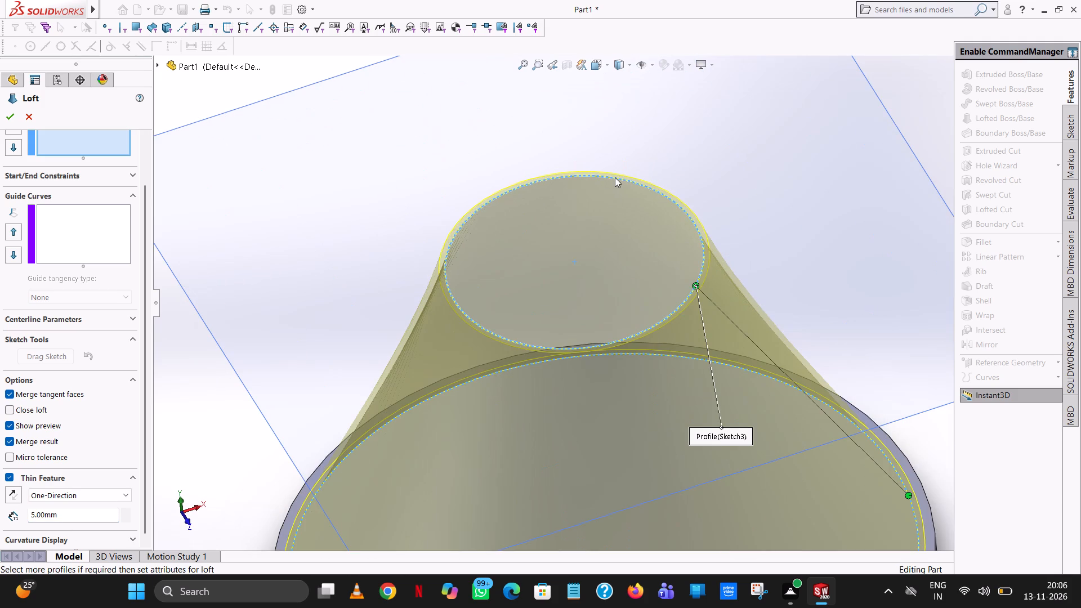
{"action": "left_click", "coordinate": [14, 489]}
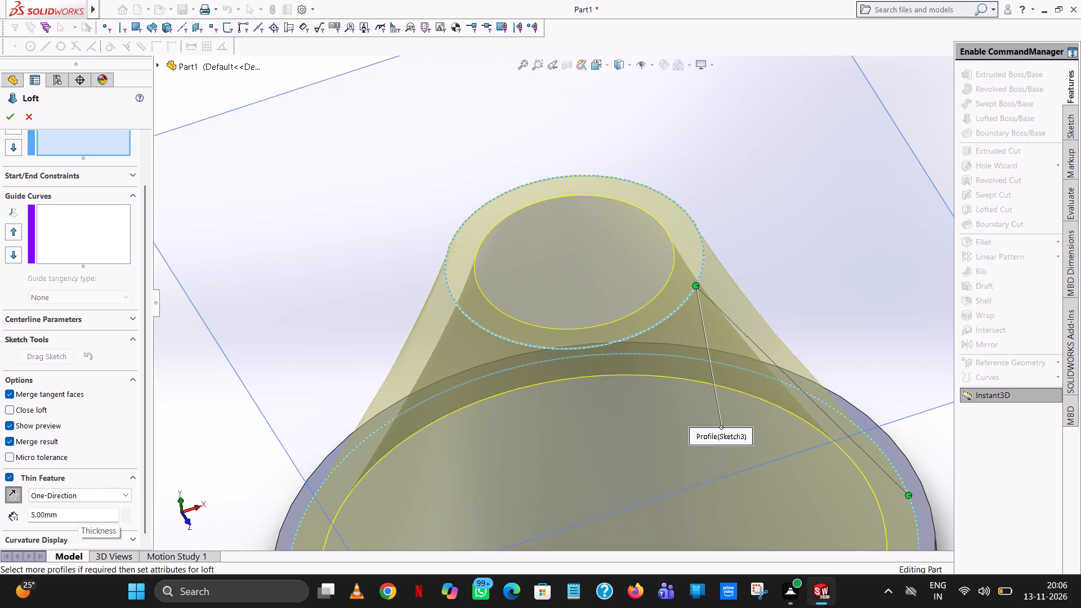
{"action": "scroll", "coordinate": [768, 382], "scroll_direction": "up", "scroll_amount": 6}
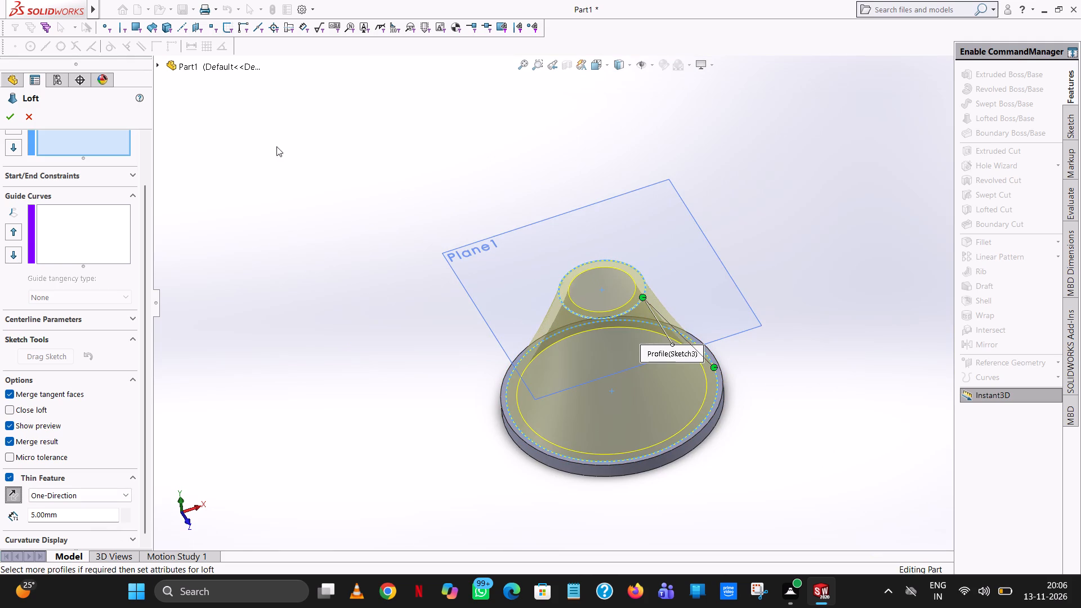
{"action": "left_click", "coordinate": [2, 111]}
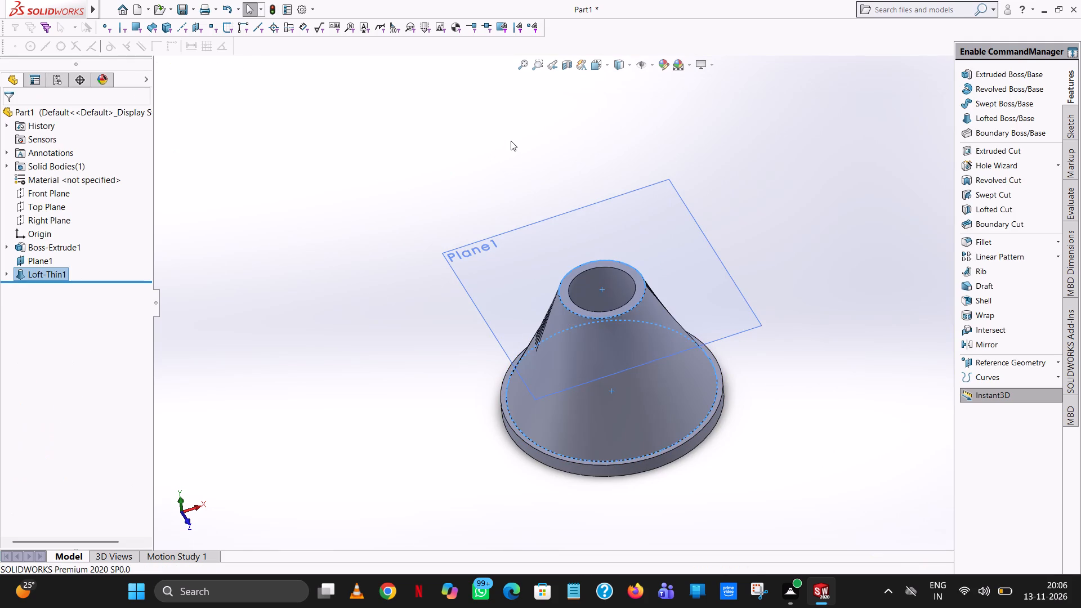
{"action": "left_click", "coordinate": [511, 140]}
{"action": "middle_click_drag", "start_coordinate": [519, 149], "coordinate": [552, 184]}
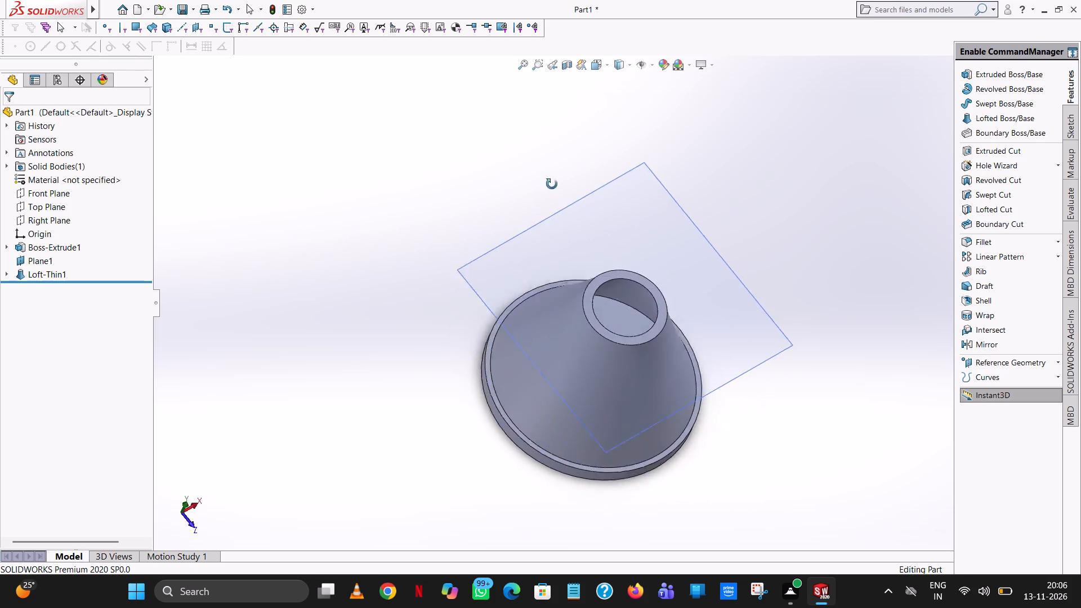
Hide the offset reference plane at the top of the cone.
{"action": "middle_click_drag", "start_coordinate": [552, 184], "coordinate": [634, 217]}
{"action": "scroll", "coordinate": [626, 189], "scroll_direction": "up", "scroll_amount": 1}
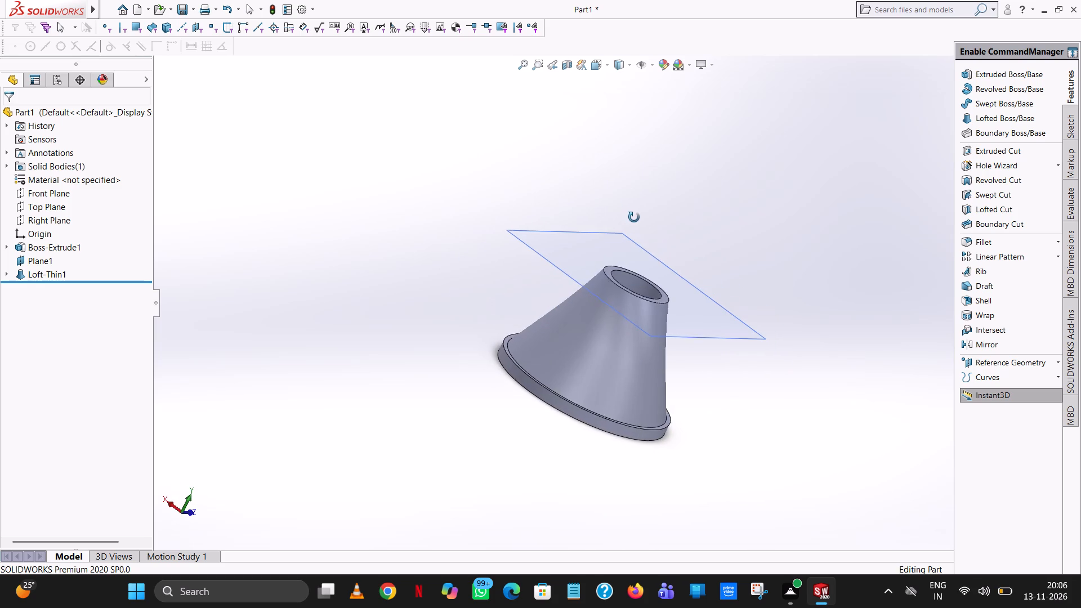
{"action": "middle_click_drag", "start_coordinate": [634, 217], "coordinate": [620, 258]}
{"action": "scroll", "coordinate": [620, 258], "scroll_direction": "up", "scroll_amount": 1}
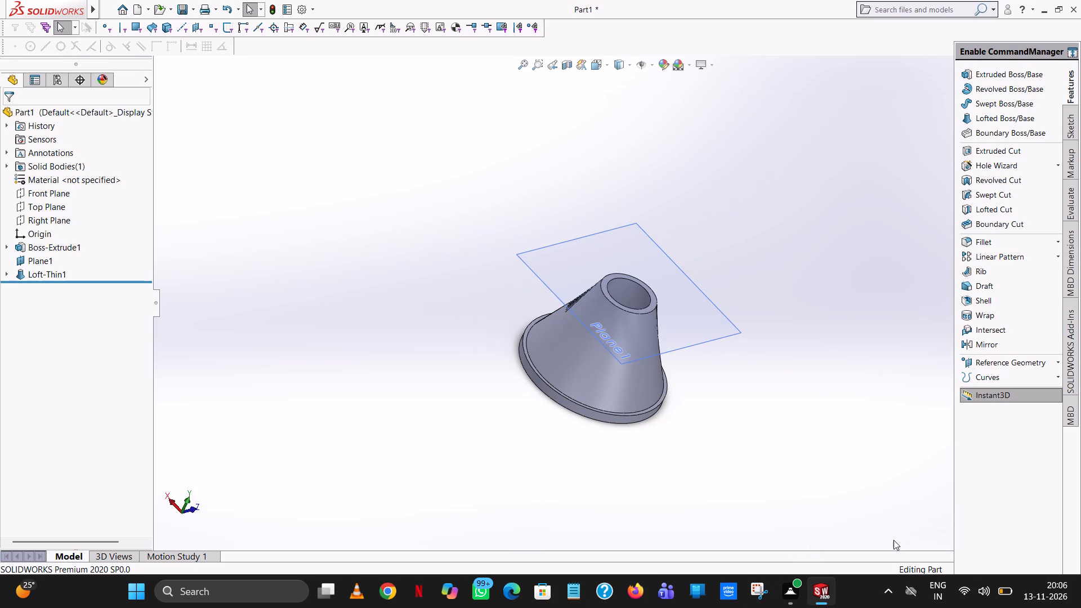
{"action": "middle_click_drag", "start_coordinate": [705, 267], "coordinate": [754, 209]}
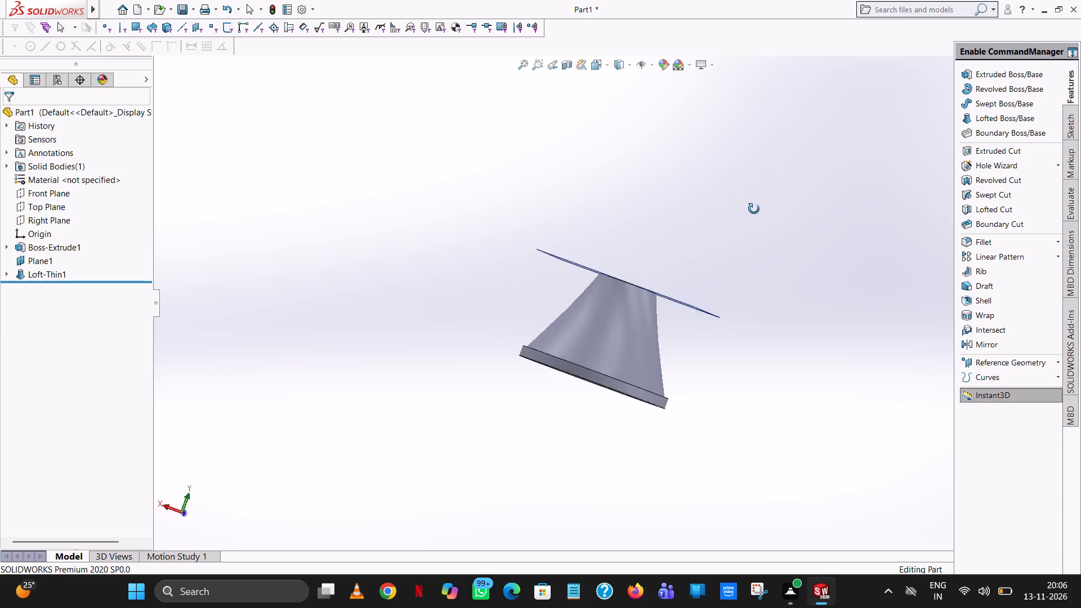
{"action": "middle_click_drag", "start_coordinate": [754, 209], "coordinate": [762, 236]}
{"action": "scroll", "coordinate": [743, 250], "scroll_direction": "up", "scroll_amount": 1}
{"action": "left_click", "coordinate": [46, 263]}
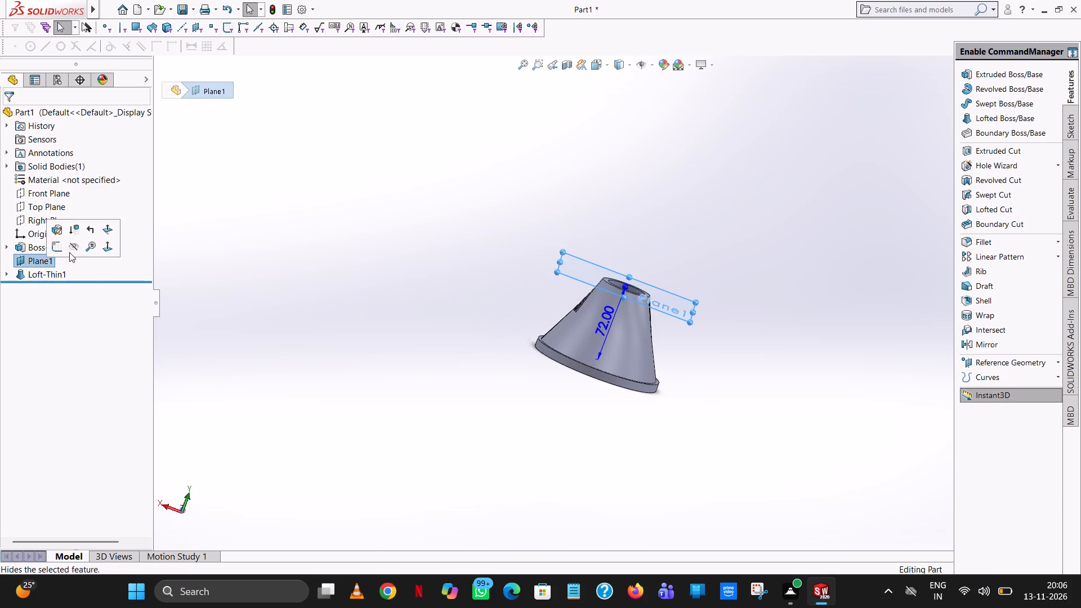
{"action": "left_click", "coordinate": [71, 249]}
Start an Extruded Boss sketch on the flat ring face at the cone's small end.
{"action": "left_click", "coordinate": [1008, 75]}
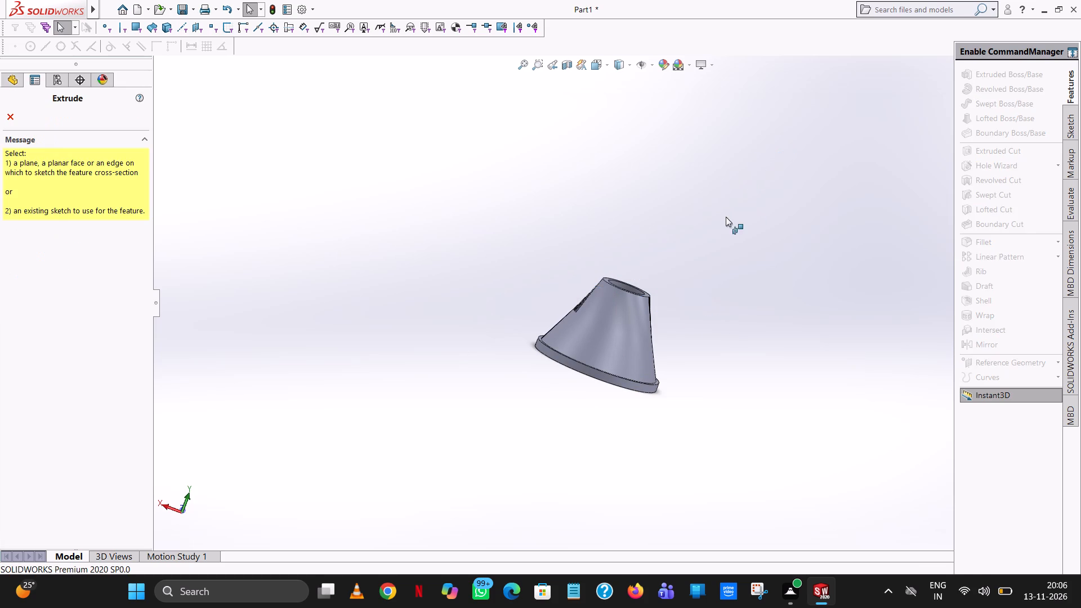
{"action": "middle_click_drag", "start_coordinate": [719, 226], "coordinate": [673, 364]}
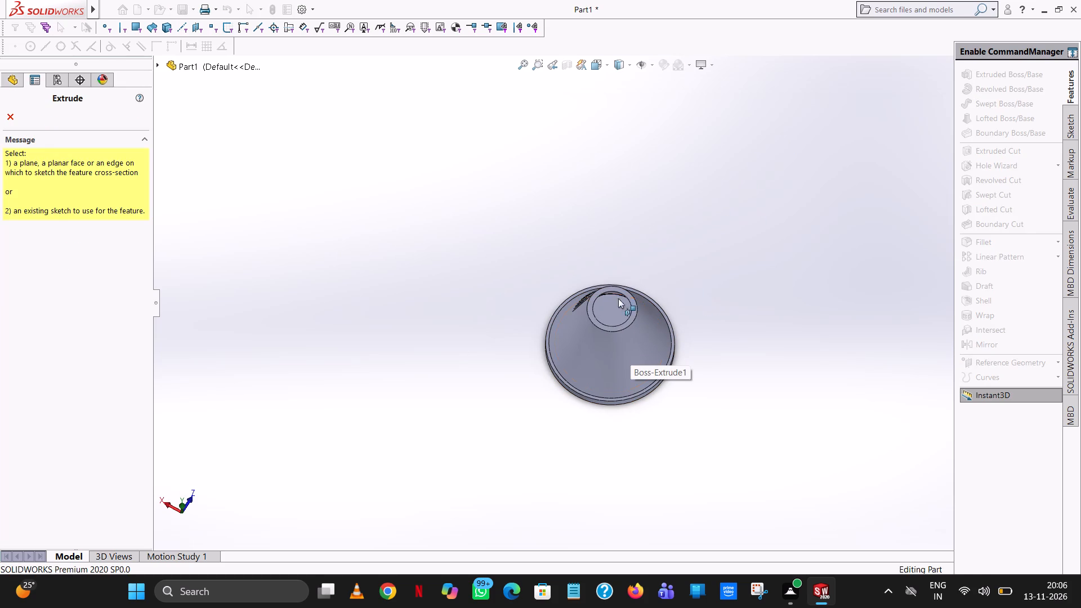
{"action": "scroll", "coordinate": [615, 290], "scroll_direction": "down", "scroll_amount": 3}
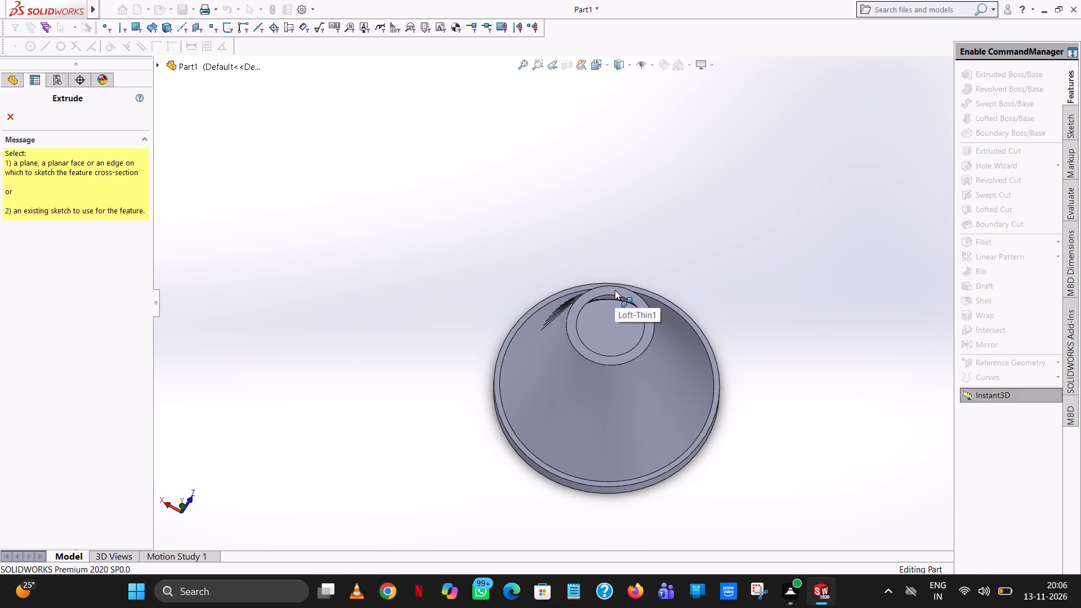
{"action": "scroll", "coordinate": [615, 290], "scroll_direction": "down", "scroll_amount": 1}
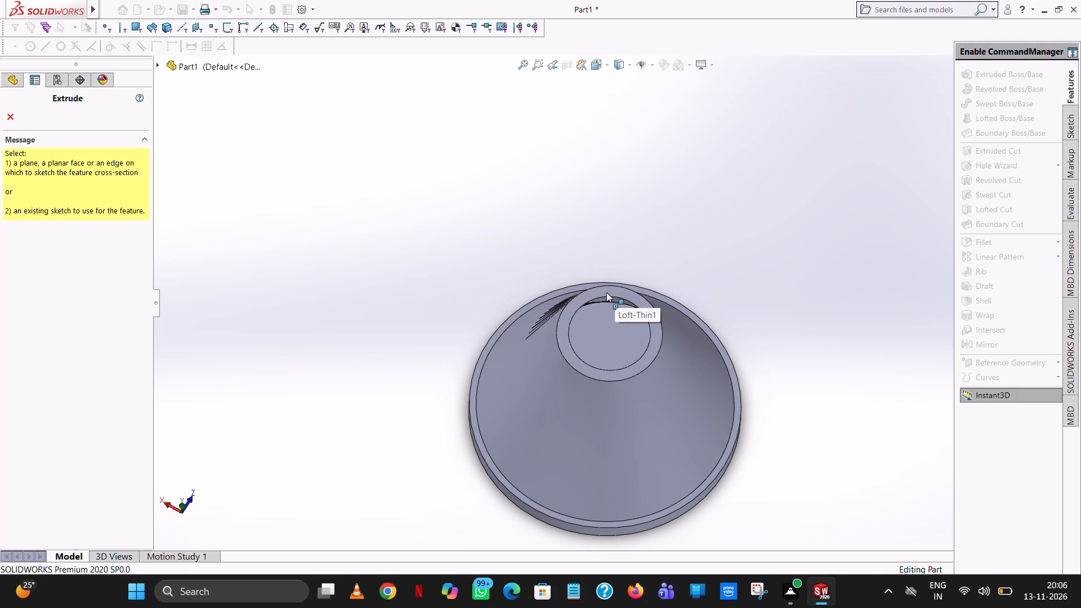
{"action": "left_click", "coordinate": [606, 292]}
{"action": "middle_click_drag", "start_coordinate": [623, 331], "coordinate": [647, 196]}
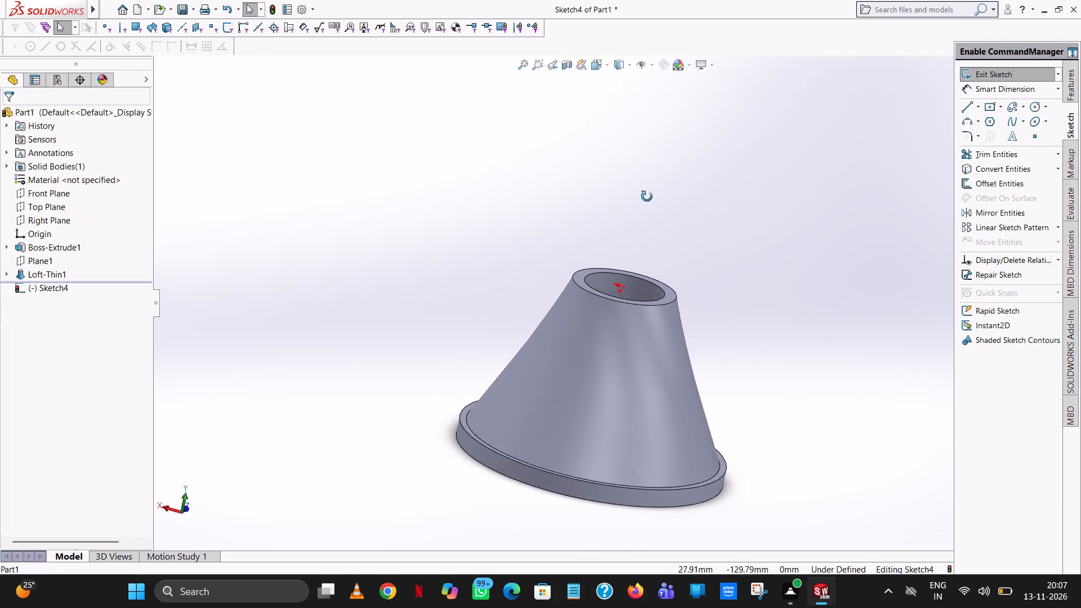
{"action": "middle_click_drag", "start_coordinate": [647, 196], "coordinate": [656, 174]}
{"action": "scroll", "coordinate": [656, 174], "scroll_direction": "down", "scroll_amount": 1}
{"action": "left_click", "coordinate": [609, 61]}
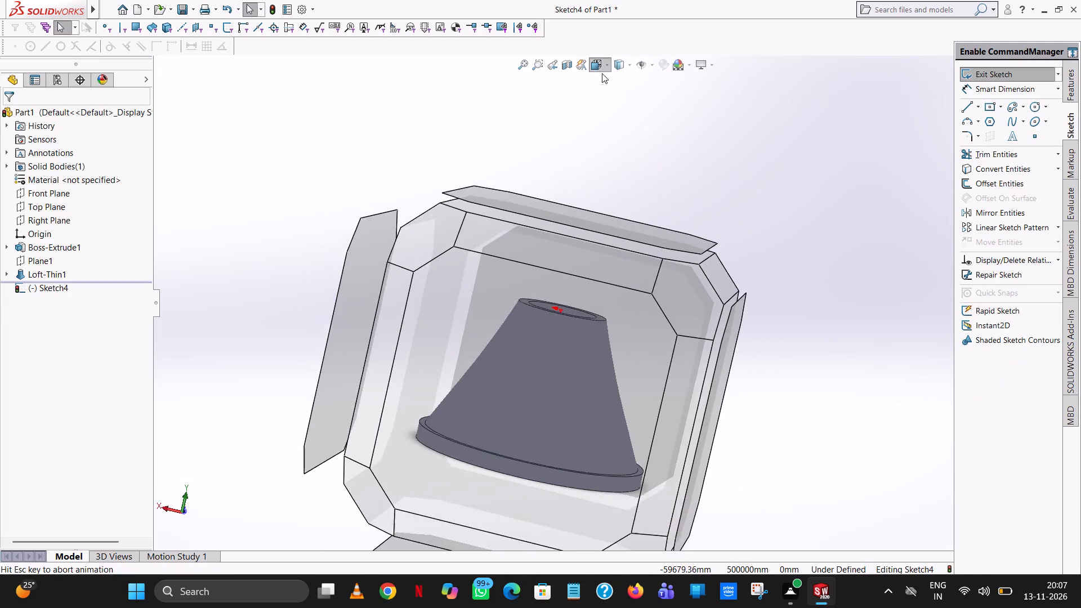
{"action": "left_click", "coordinate": [660, 125]}
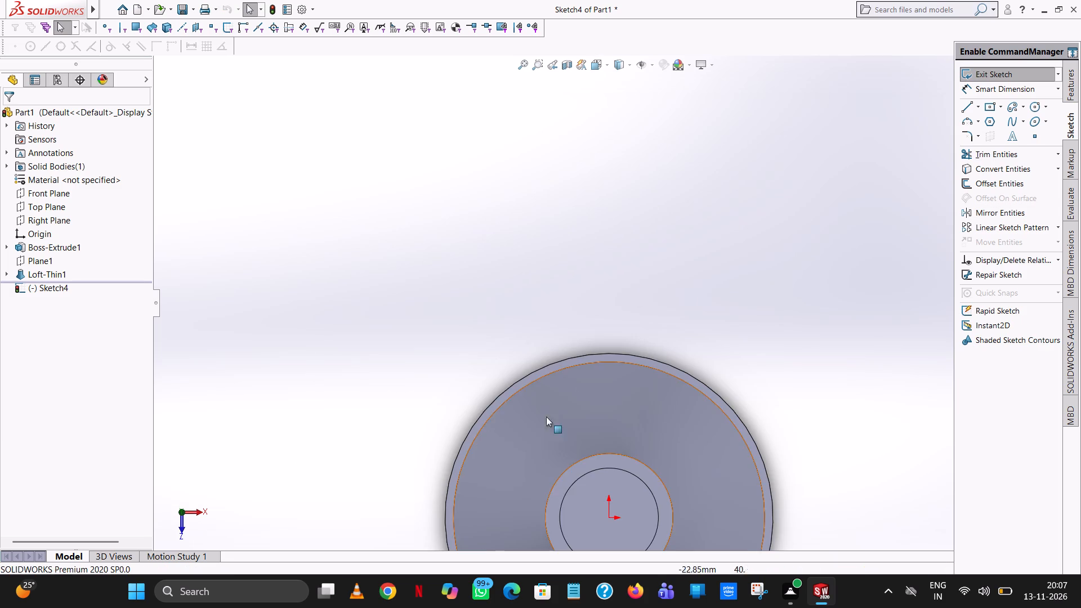
{"action": "scroll", "coordinate": [600, 516], "scroll_direction": "up", "scroll_amount": 4}
{"action": "scroll", "coordinate": [610, 456], "scroll_direction": "down", "scroll_amount": 3}
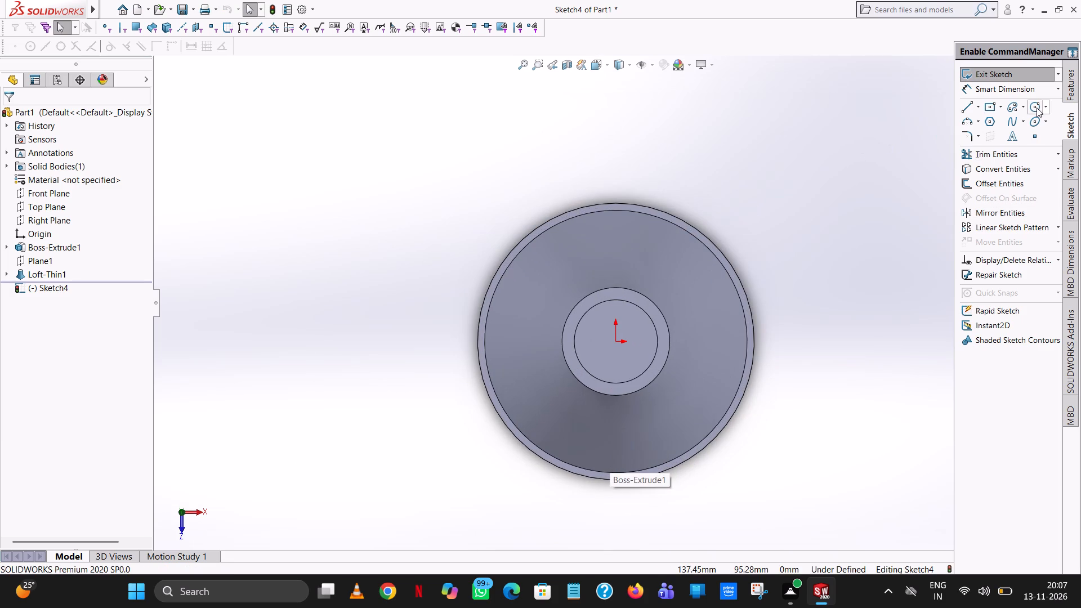
Sketch a circle of radius 15 mm centred on the origin on the cone's top face.
{"action": "left_click", "coordinate": [1036, 107]}
{"action": "left_click", "coordinate": [615, 341]}
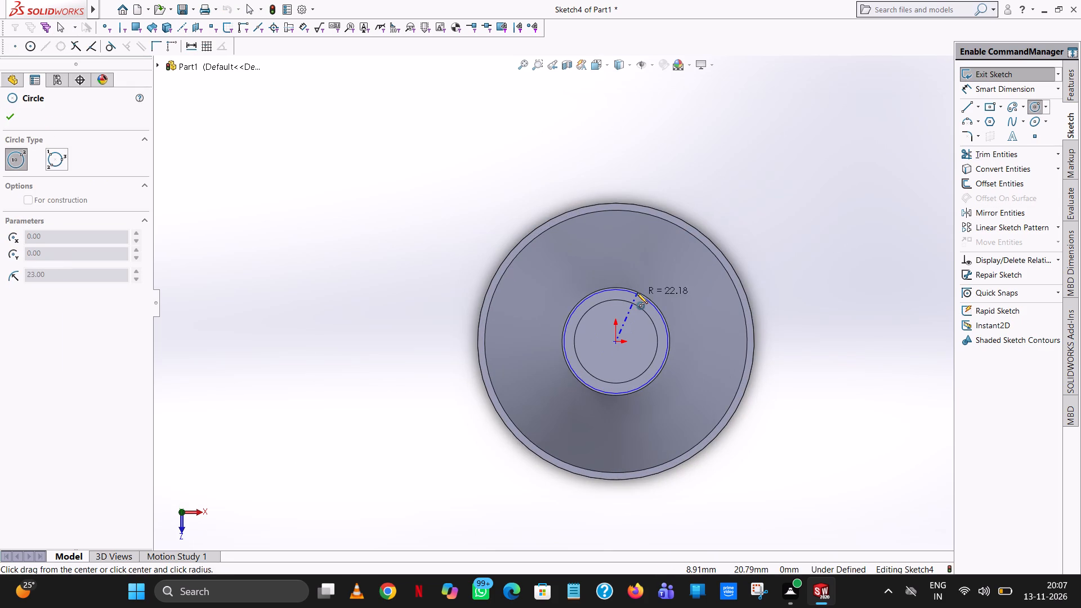
{"action": "left_click", "coordinate": [652, 266]}
{"action": "type", "text": "15"}
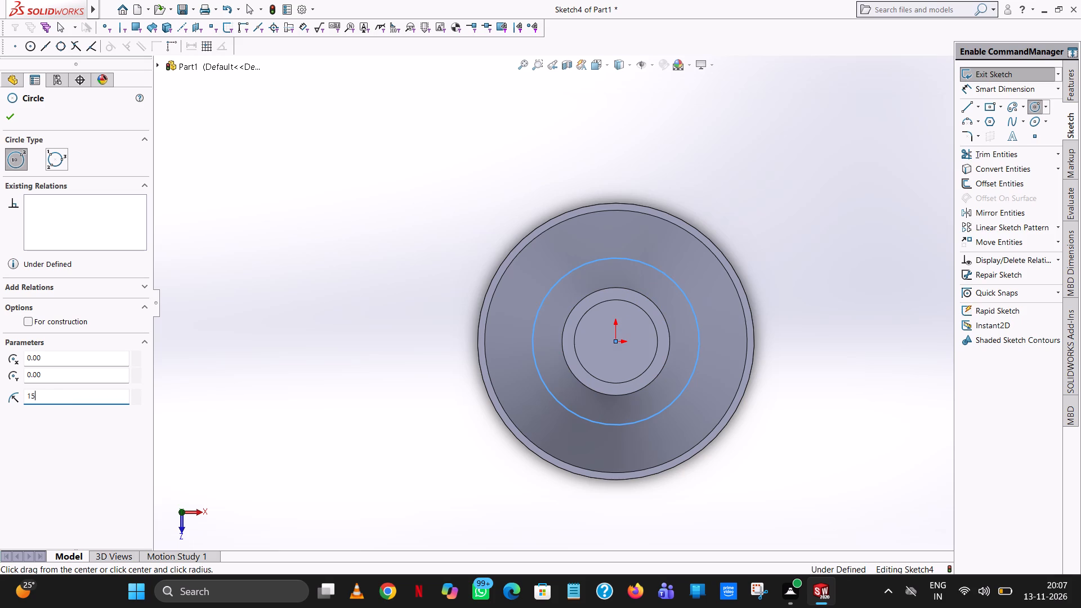
{"action": "key", "text": "Return"}
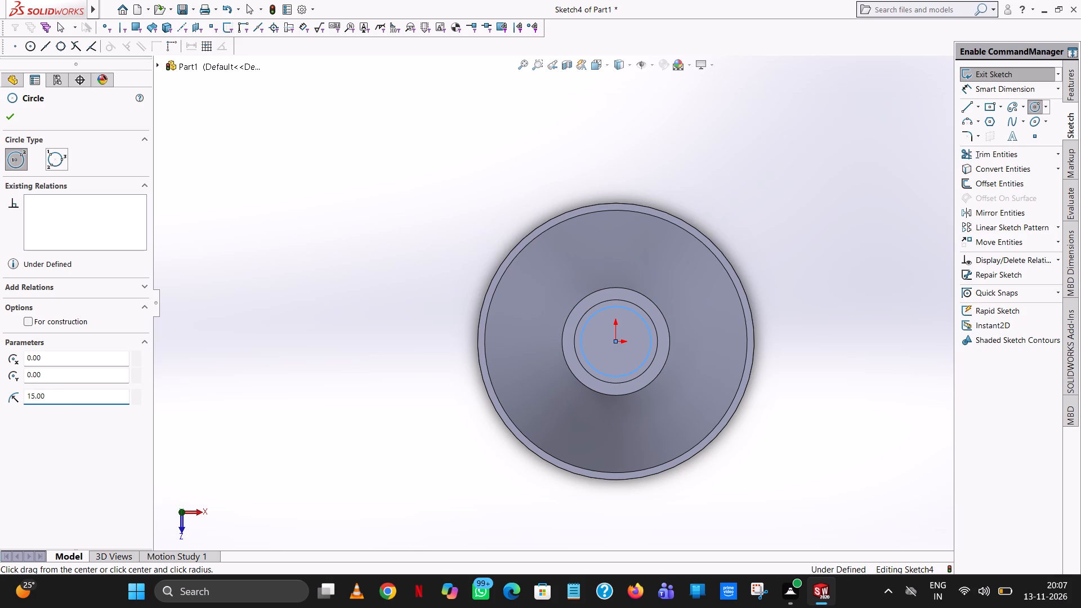
{"action": "right_click", "coordinate": [652, 266]}
{"action": "left_click", "coordinate": [687, 273]}
Add a 30 mm diameter dimension to the circle on the cone's top face.
{"action": "middle_click_drag", "start_coordinate": [669, 364], "coordinate": [667, 363]}
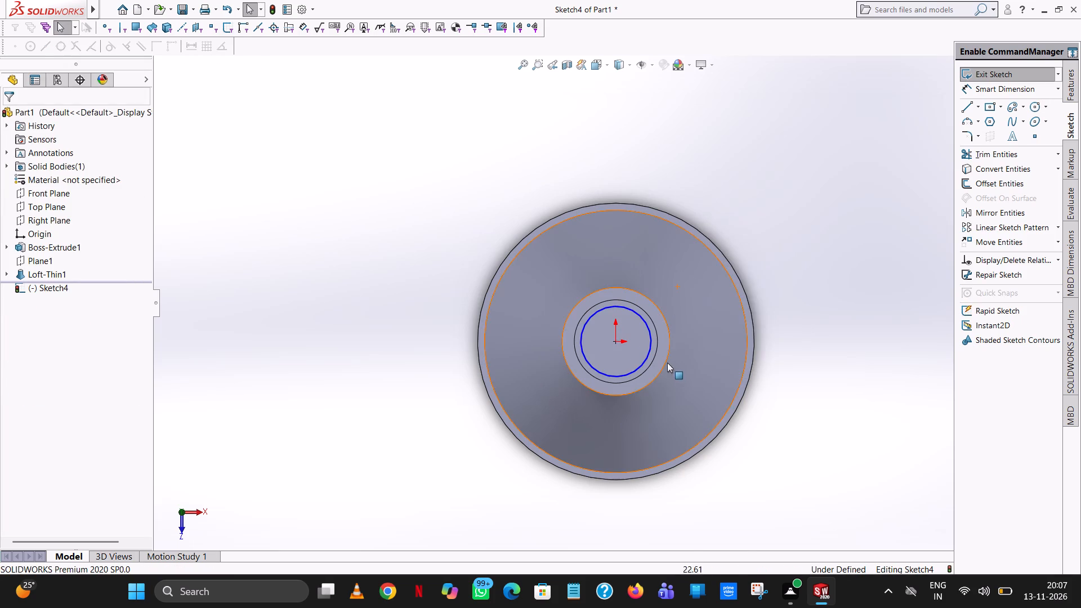
{"action": "middle_click_drag", "start_coordinate": [667, 363], "coordinate": [611, 95]}
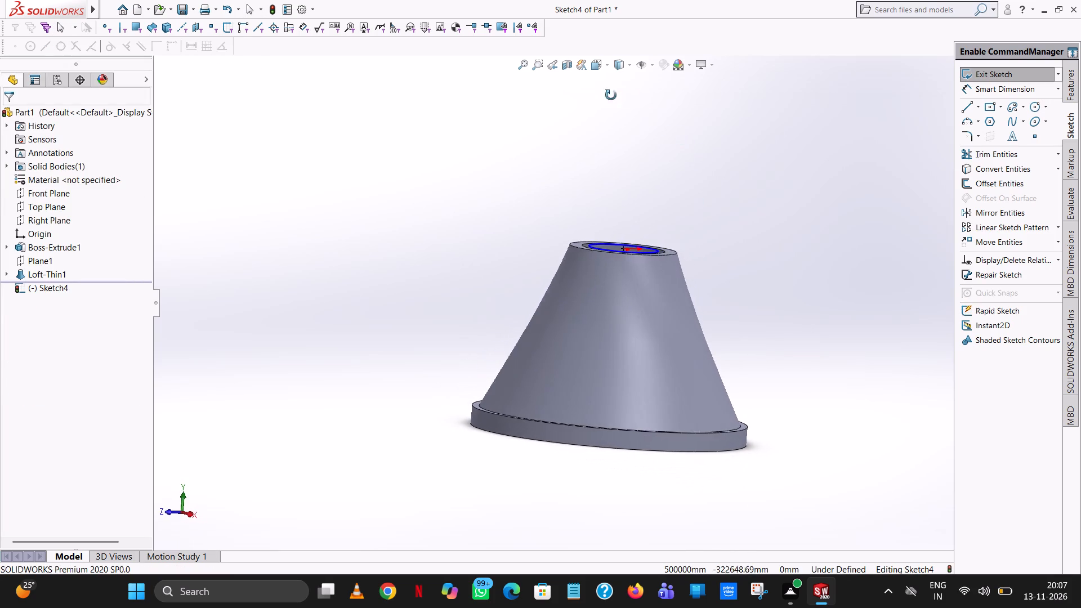
{"action": "middle_click_drag", "start_coordinate": [611, 95], "coordinate": [614, 162]}
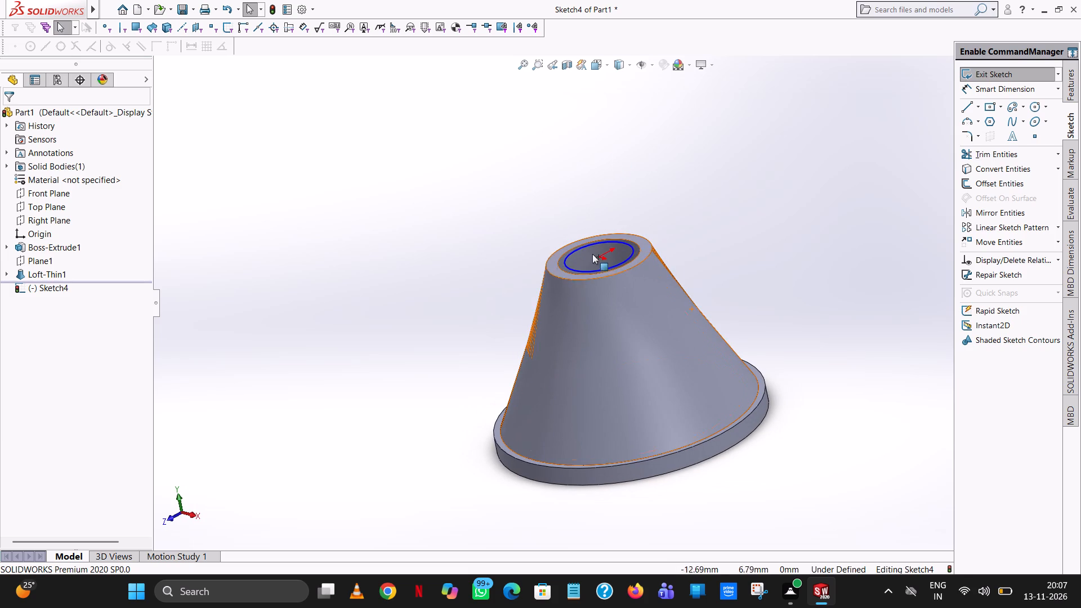
{"action": "scroll", "coordinate": [601, 263], "scroll_direction": "down", "scroll_amount": 3}
{"action": "middle_click_drag", "start_coordinate": [611, 277], "coordinate": [617, 234]}
{"action": "left_click", "coordinate": [1033, 87]}
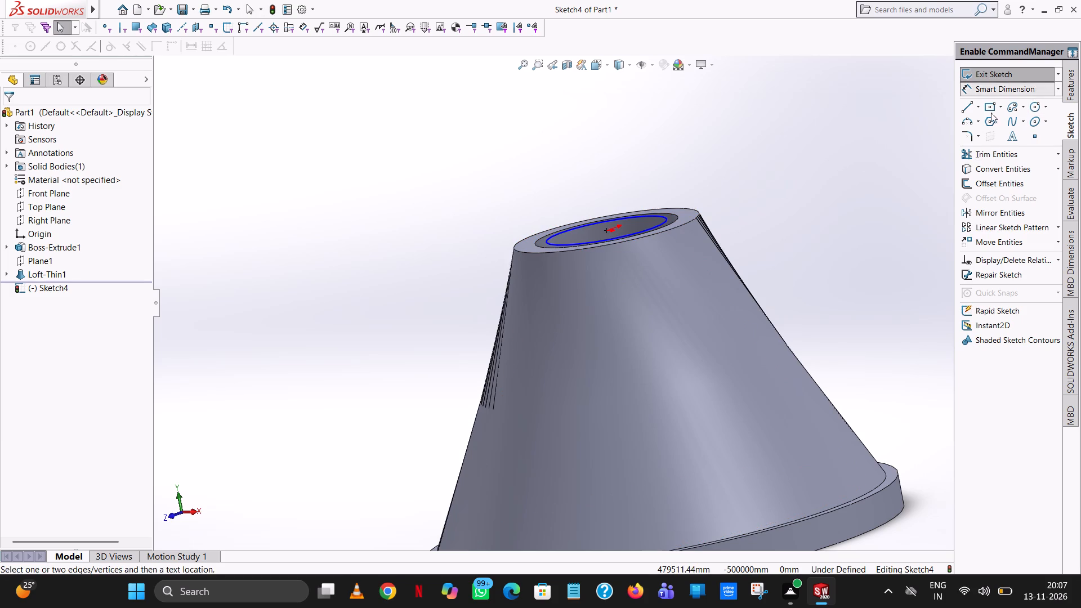
{"action": "left_click", "coordinate": [662, 222]}
{"action": "left_click", "coordinate": [767, 145]}
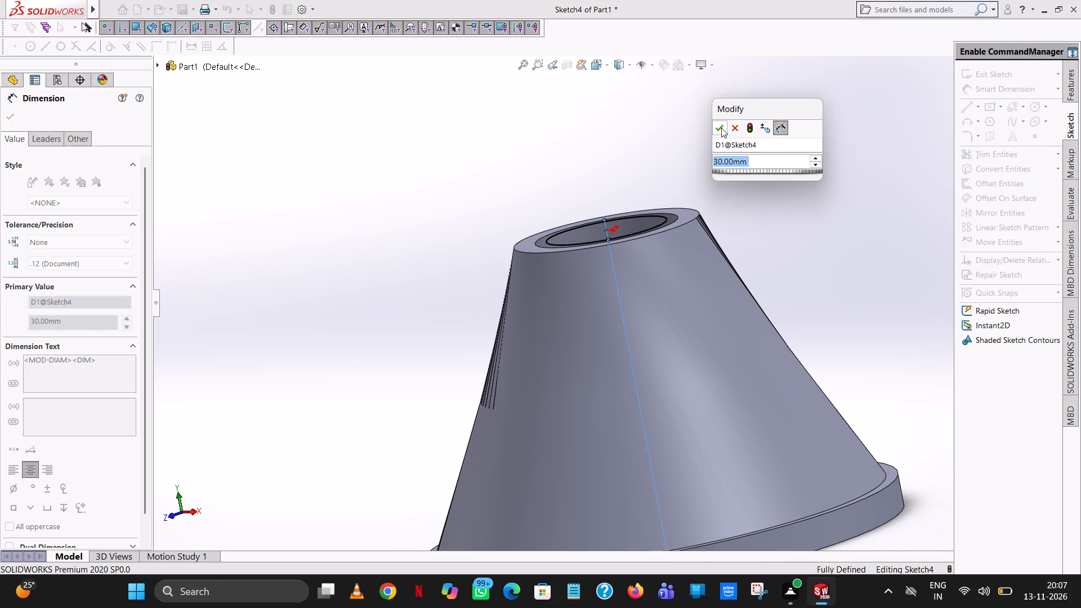
{"action": "left_click", "coordinate": [721, 128]}
{"action": "left_click", "coordinate": [770, 210]}
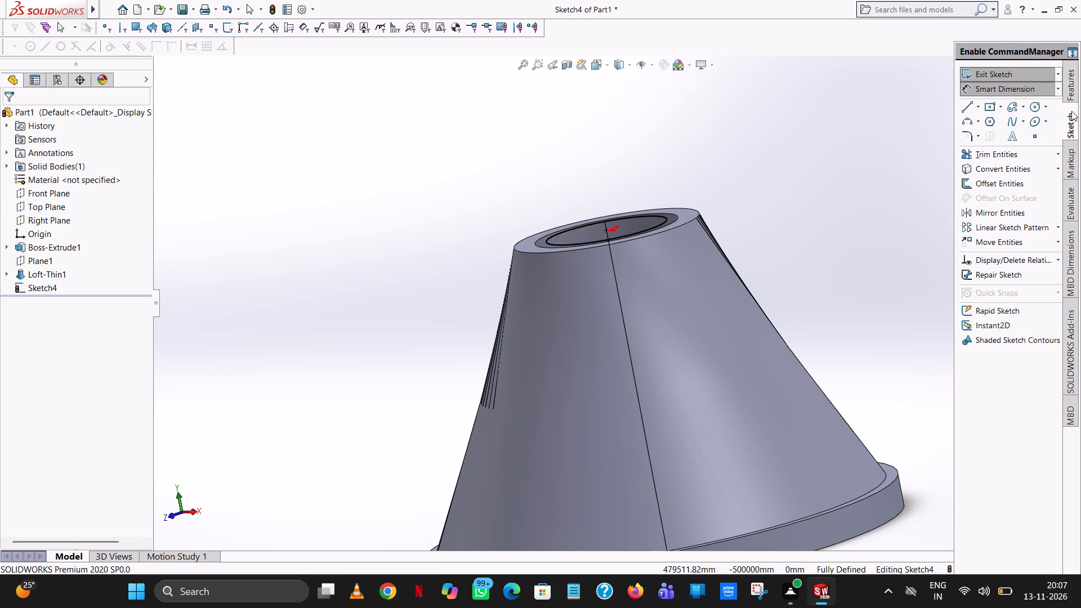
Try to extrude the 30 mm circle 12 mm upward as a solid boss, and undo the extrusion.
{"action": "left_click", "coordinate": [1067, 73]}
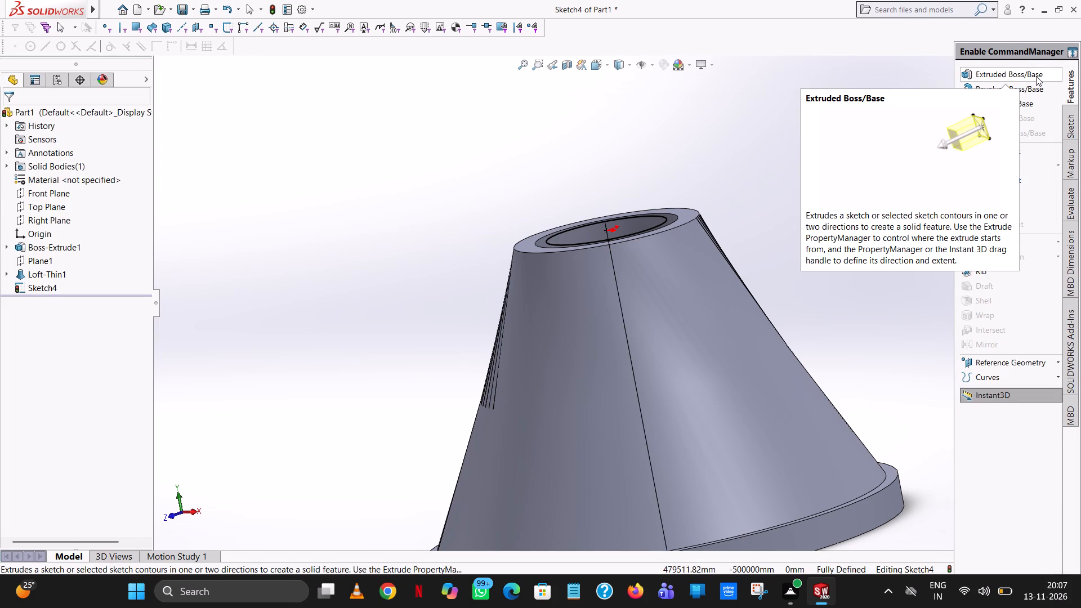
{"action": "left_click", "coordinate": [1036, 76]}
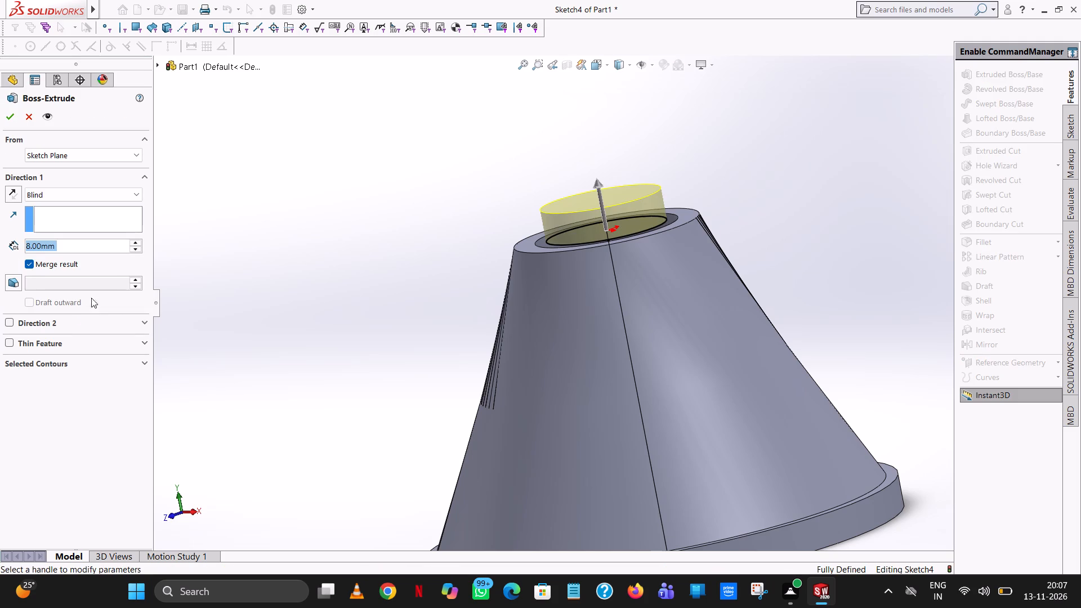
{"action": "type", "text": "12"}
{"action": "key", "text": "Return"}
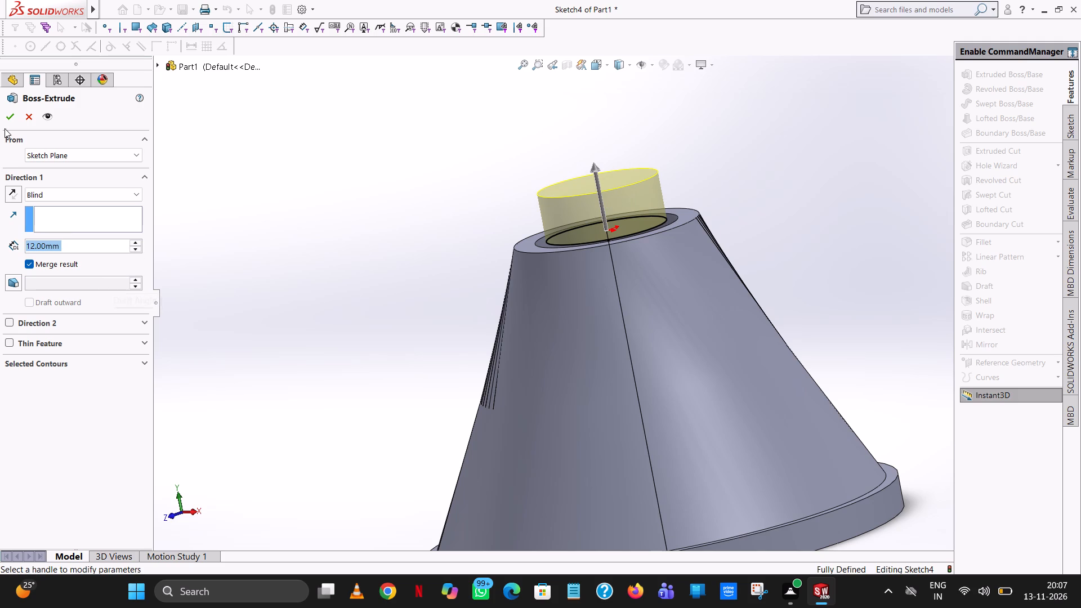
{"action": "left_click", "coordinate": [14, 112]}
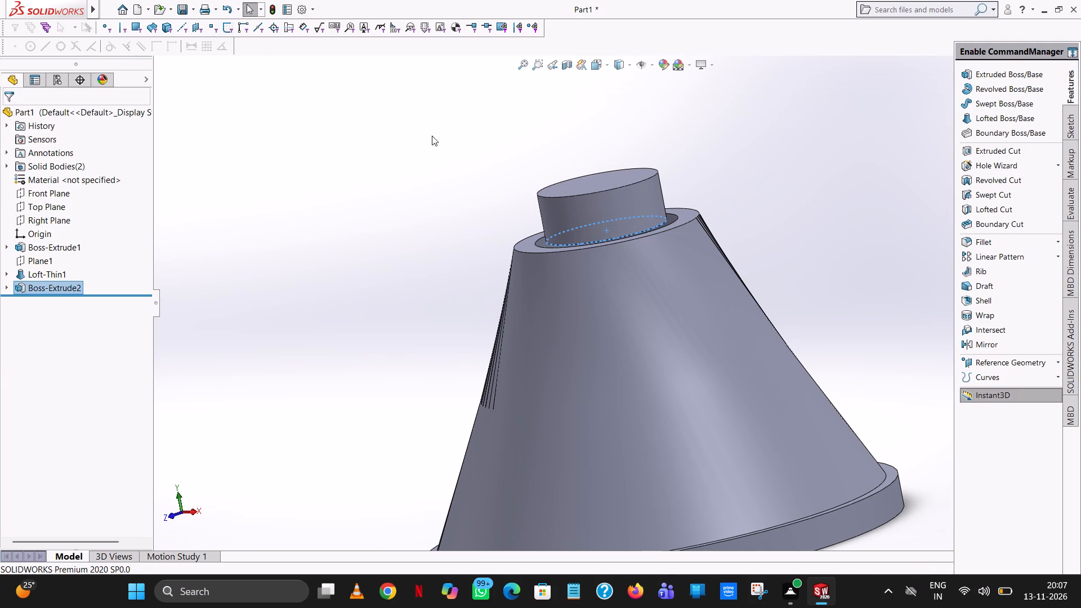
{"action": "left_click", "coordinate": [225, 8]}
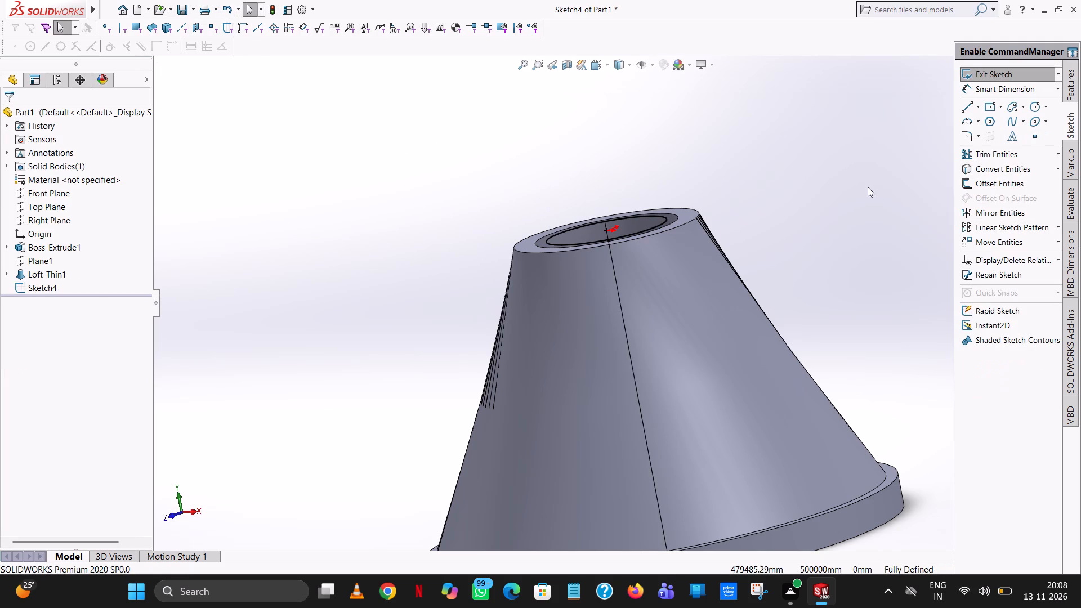
Extrude the 30 mm circle 12 mm upward as a one-direction thin feature with a 5 mm wall outside the circle.
{"action": "left_click", "coordinate": [1078, 80]}
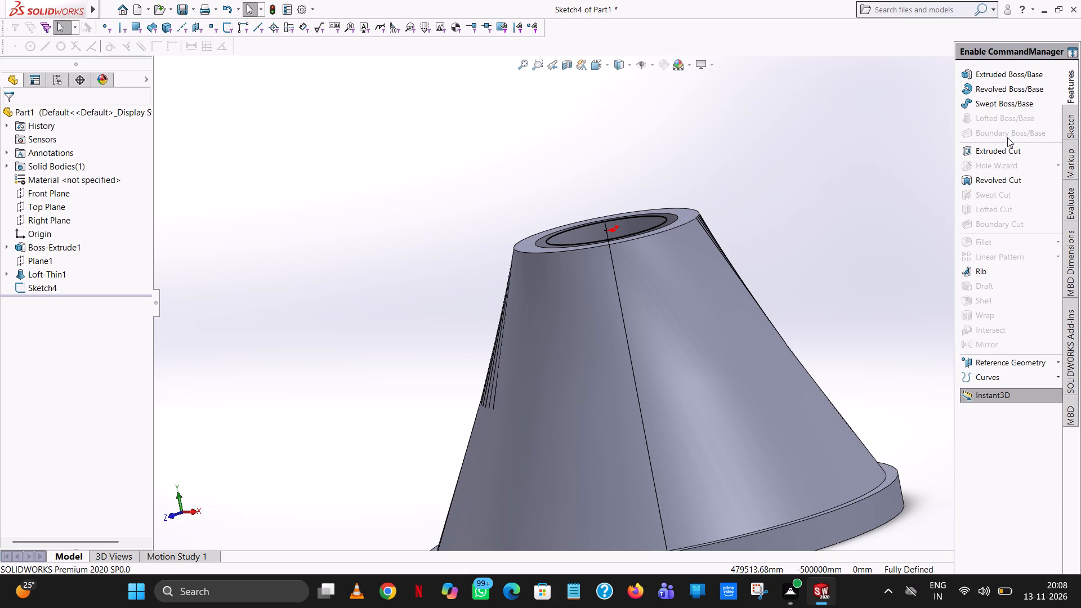
{"action": "left_click", "coordinate": [989, 78]}
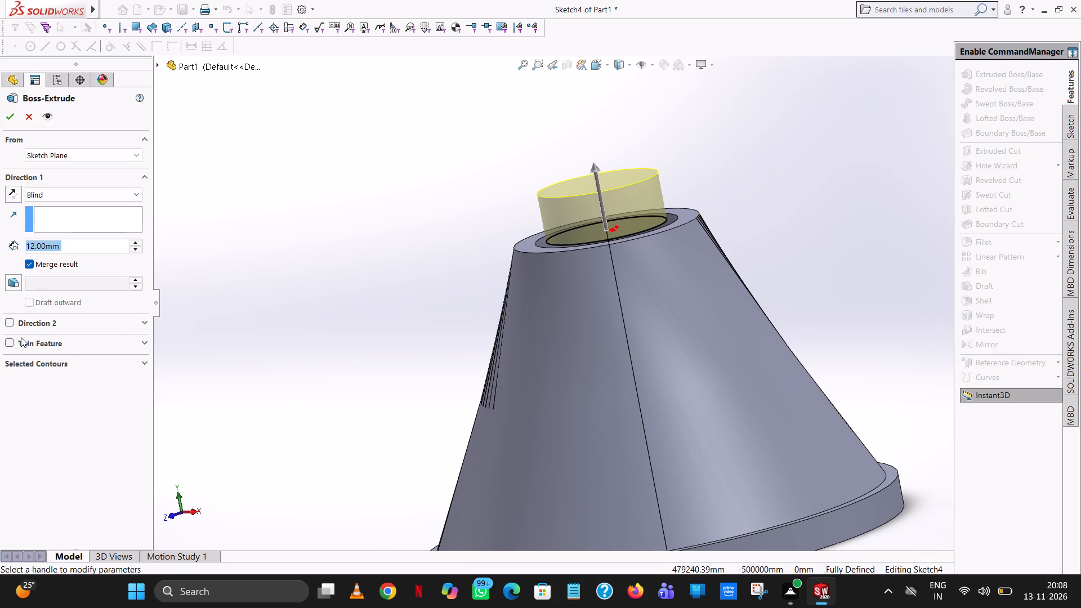
{"action": "left_click", "coordinate": [12, 340]}
{"action": "middle_click_drag", "start_coordinate": [323, 209], "coordinate": [324, 217]}
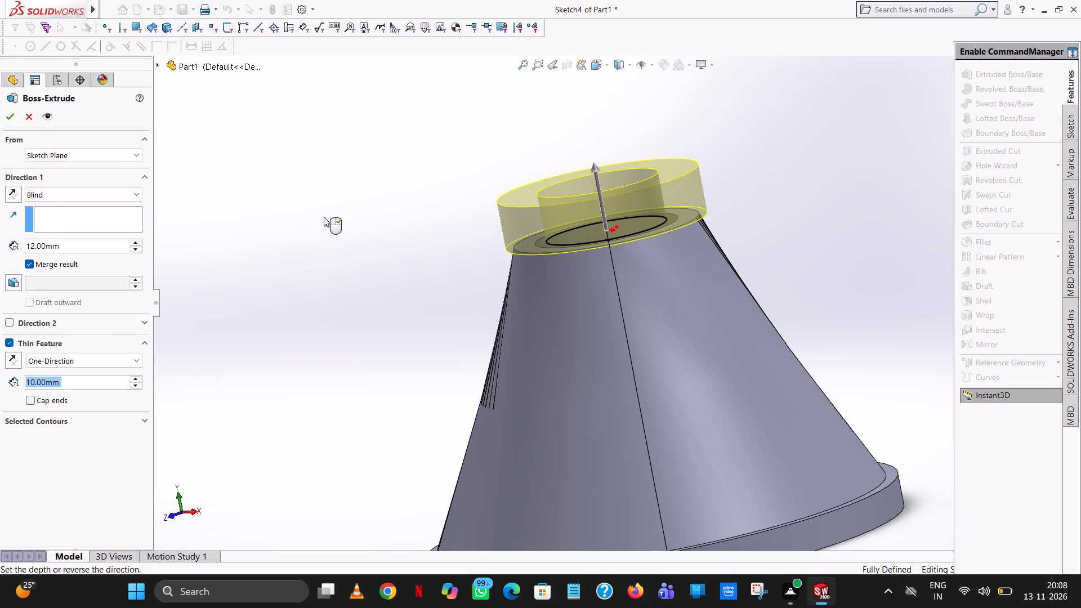
{"action": "middle_click_drag", "start_coordinate": [324, 217], "coordinate": [328, 268]}
{"action": "double_click", "coordinate": [72, 379]}
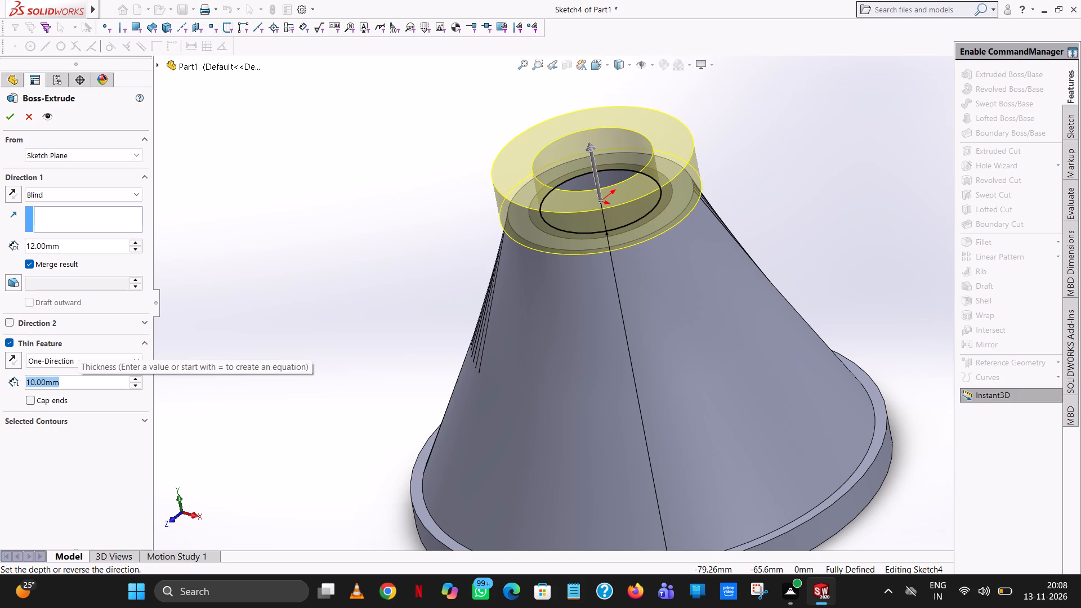
{"action": "key", "text": "5"}
{"action": "key", "text": "Return"}
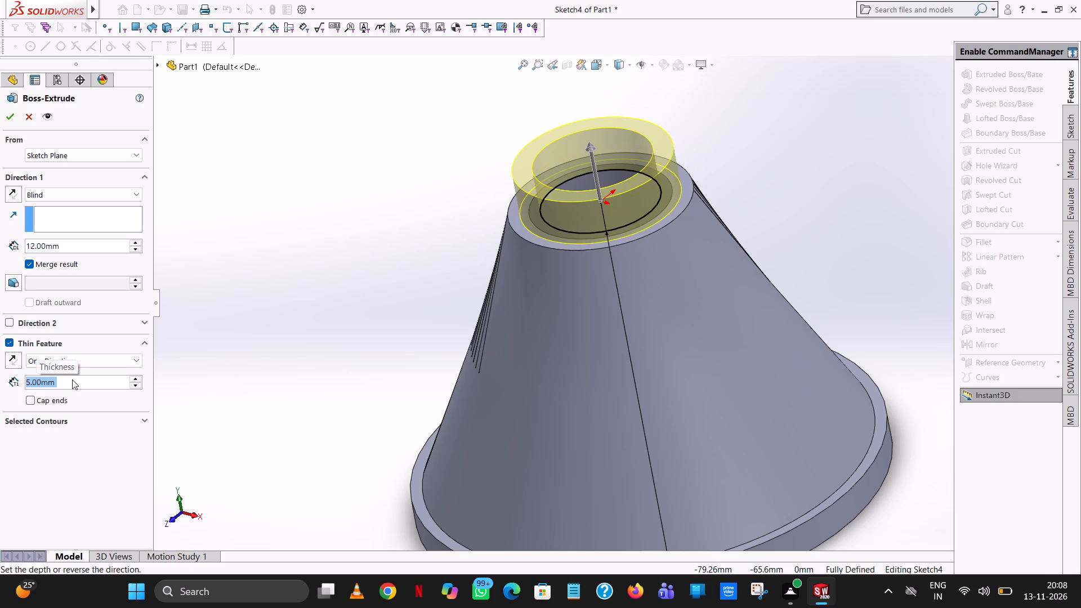
{"action": "left_click", "coordinate": [8, 122]}
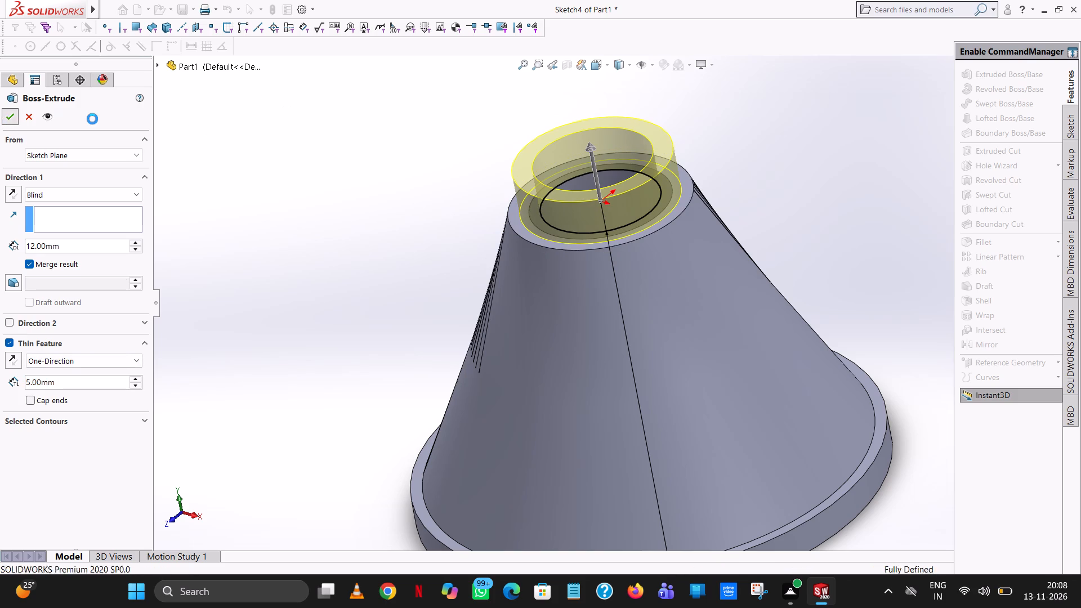
{"action": "left_click", "coordinate": [298, 158]}
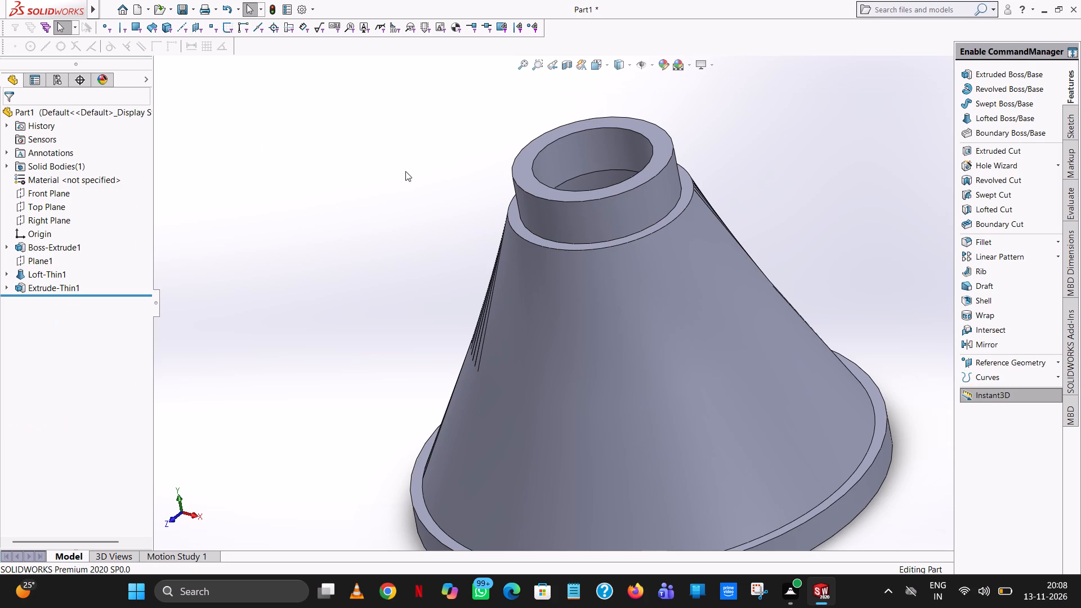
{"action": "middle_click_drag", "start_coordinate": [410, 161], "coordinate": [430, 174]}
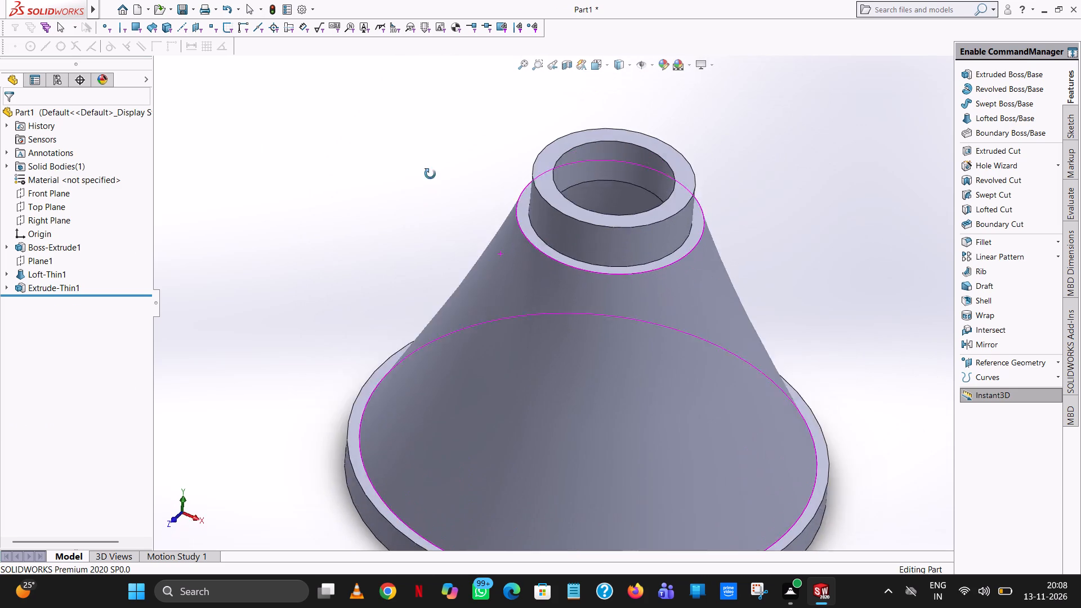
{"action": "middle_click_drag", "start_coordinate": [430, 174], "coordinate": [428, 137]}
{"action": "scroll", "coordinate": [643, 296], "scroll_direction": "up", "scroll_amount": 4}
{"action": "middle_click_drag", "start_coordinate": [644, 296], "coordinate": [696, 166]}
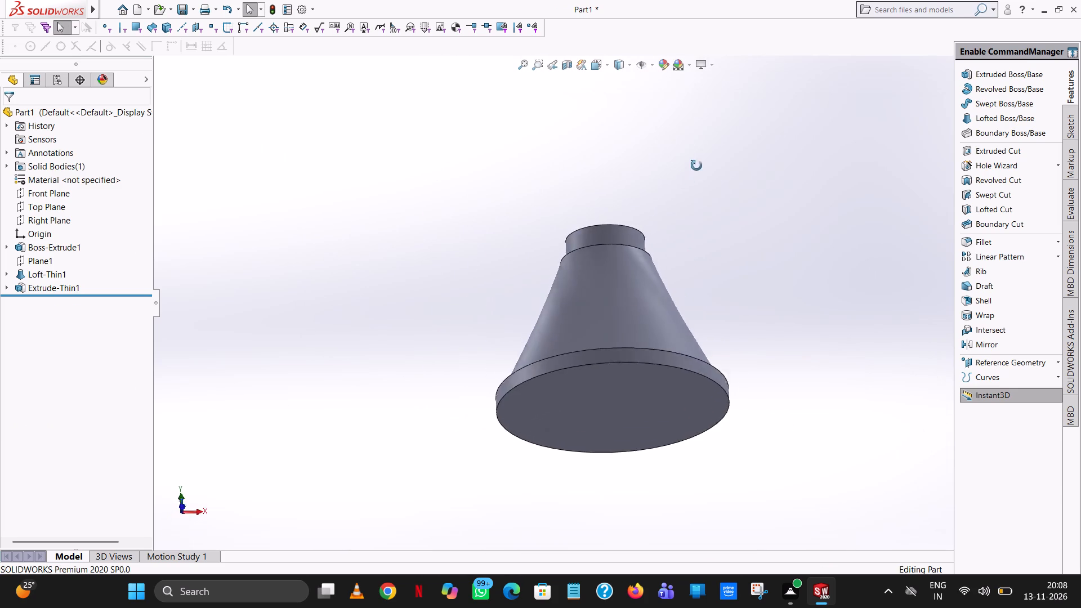
Undo the 5 mm thin-feature extrusion of the collar on the cone's top.
{"action": "middle_click_drag", "start_coordinate": [696, 166], "coordinate": [712, 279]}
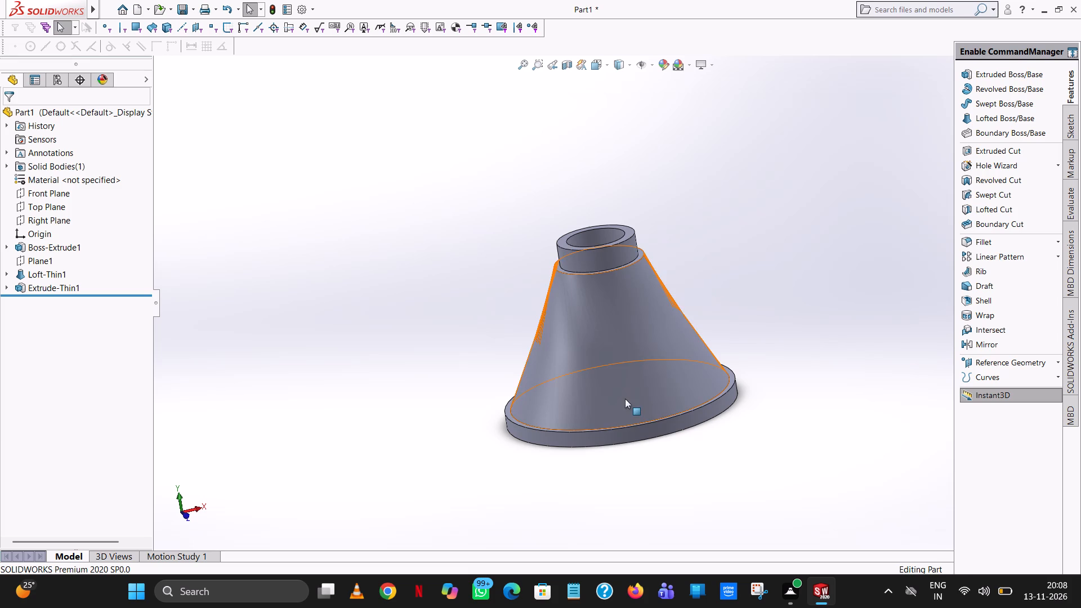
{"action": "middle_click_drag", "start_coordinate": [618, 376], "coordinate": [626, 366]}
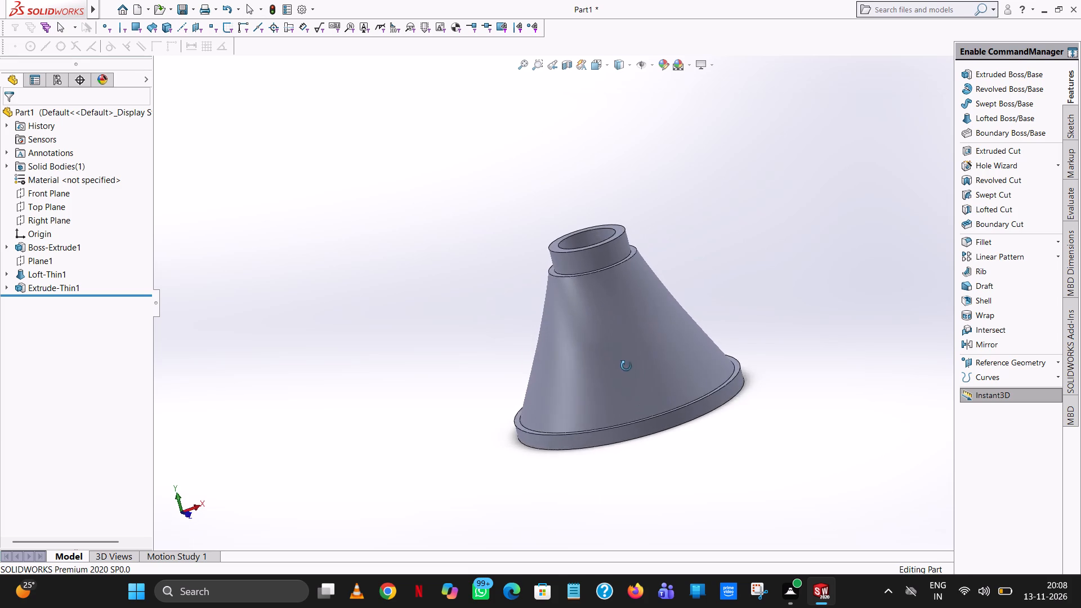
{"action": "middle_click_drag", "start_coordinate": [626, 366], "coordinate": [632, 374]}
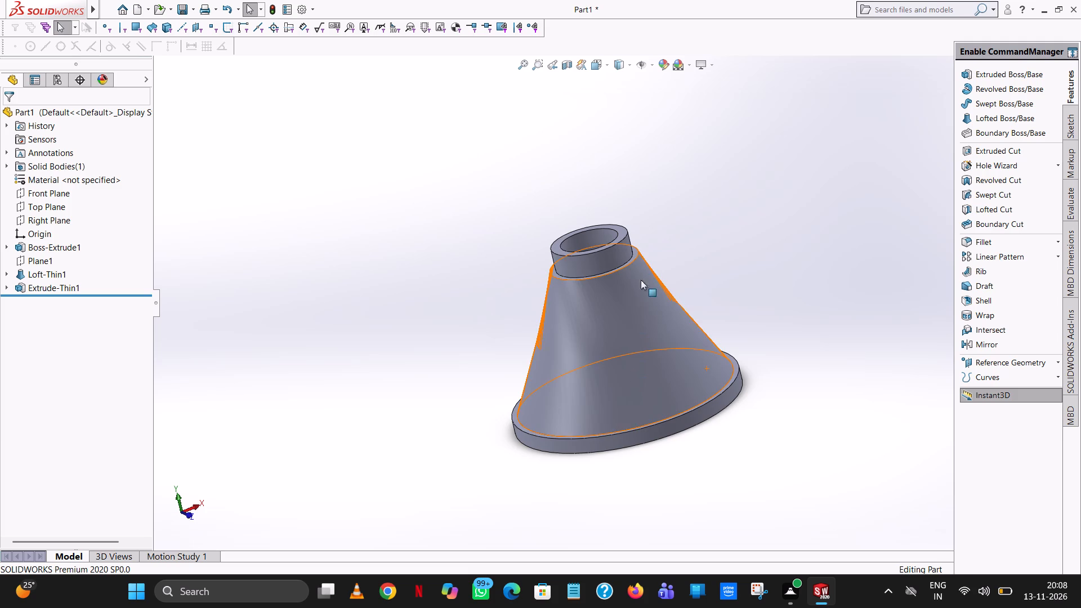
{"action": "left_click", "coordinate": [225, 13]}
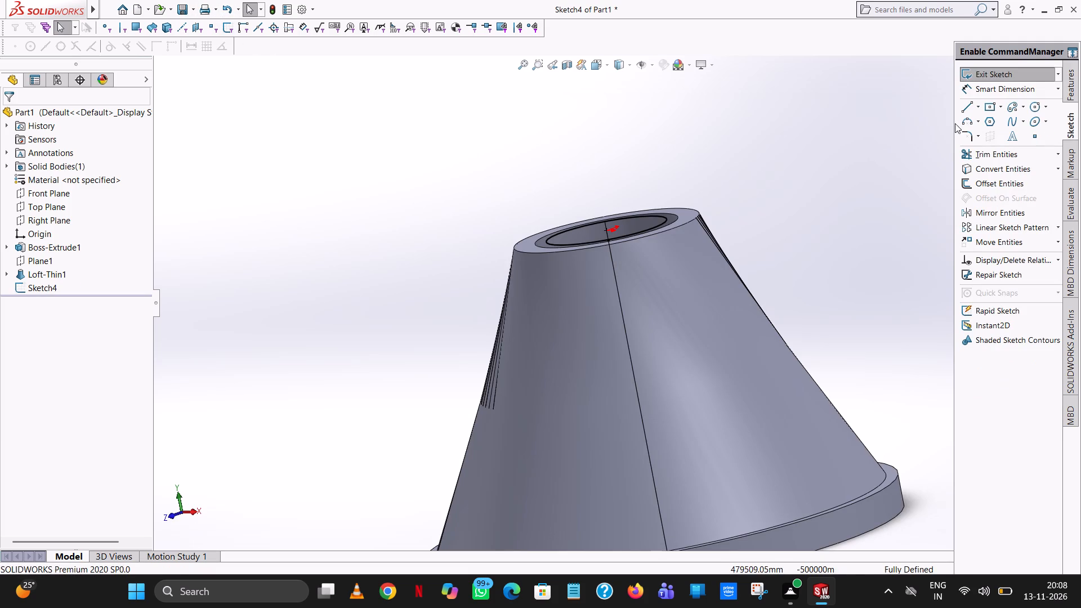
Extrude the 30 mm circle 12 mm upward as a mid-plane thin feature with a 10 mm wall thickness.
{"action": "left_click", "coordinate": [1072, 90]}
{"action": "left_click", "coordinate": [1019, 74]}
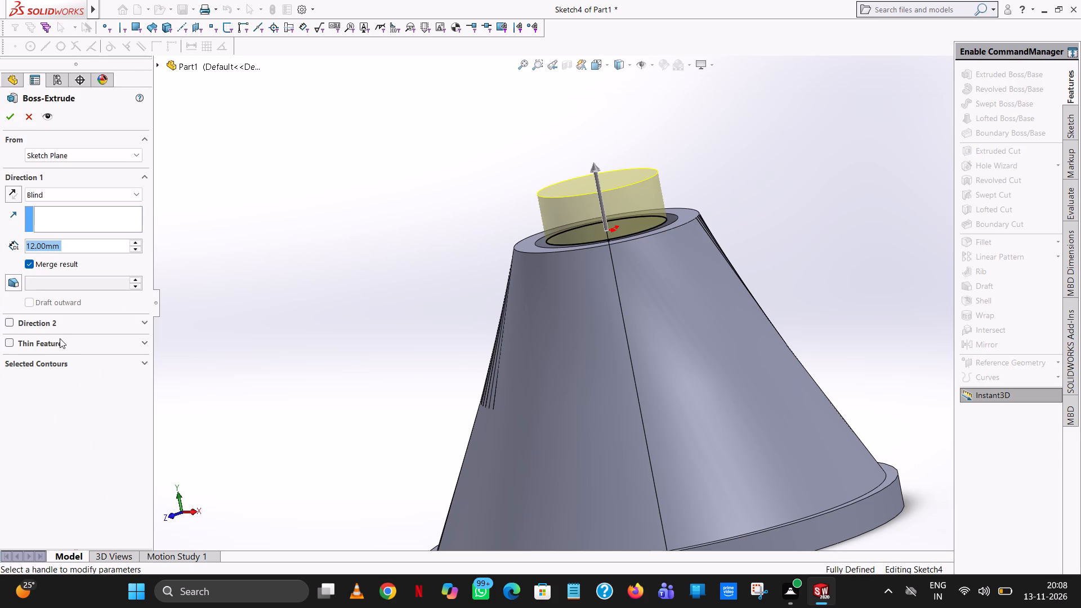
{"action": "left_click", "coordinate": [12, 342]}
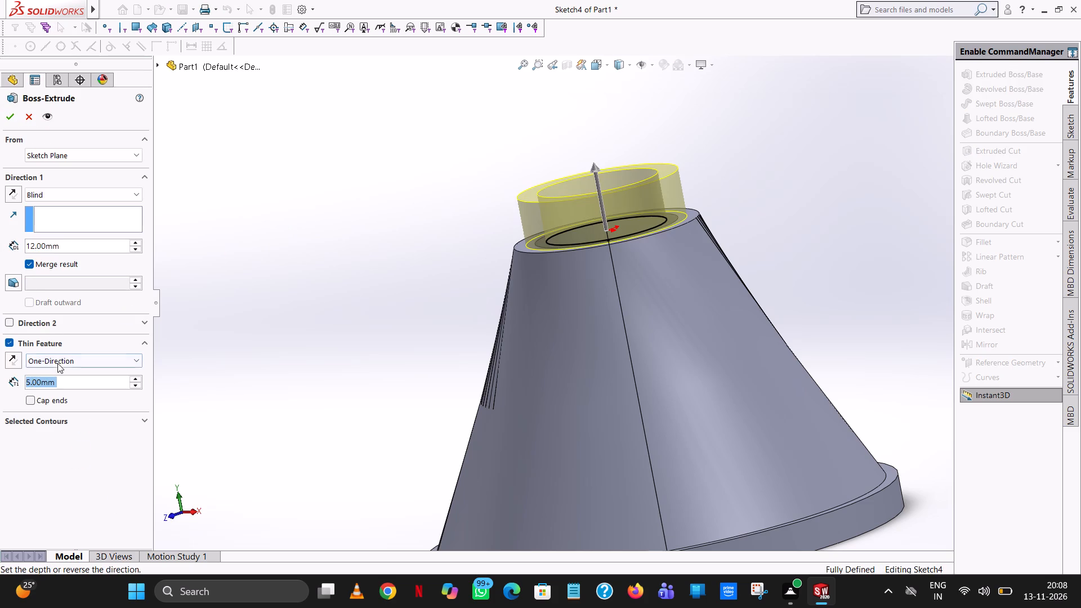
{"action": "left_click", "coordinate": [57, 363]}
{"action": "left_click", "coordinate": [58, 379]}
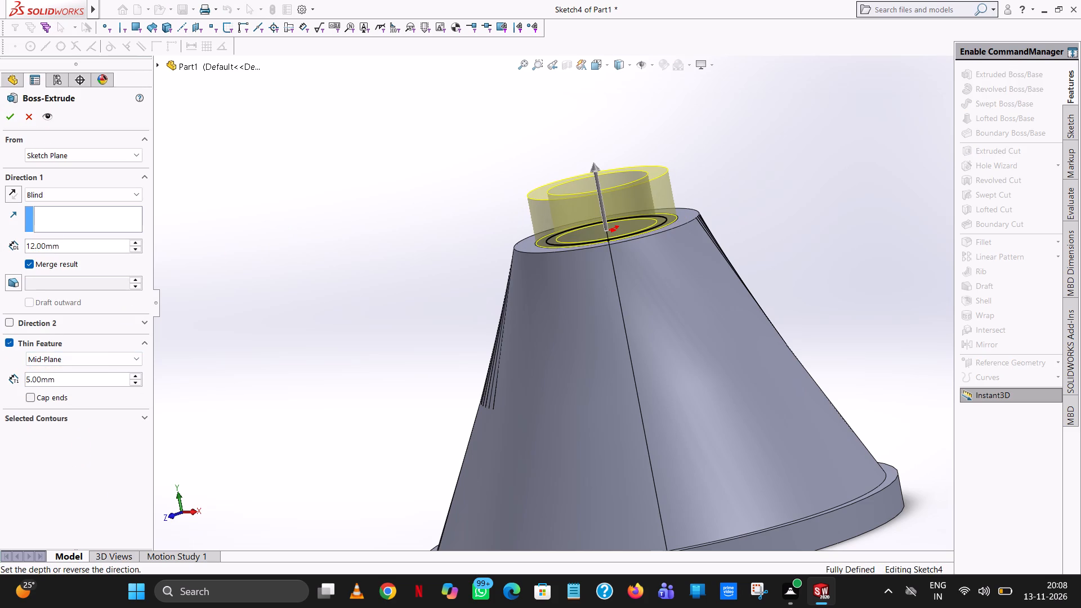
{"action": "double_click", "coordinate": [63, 379]}
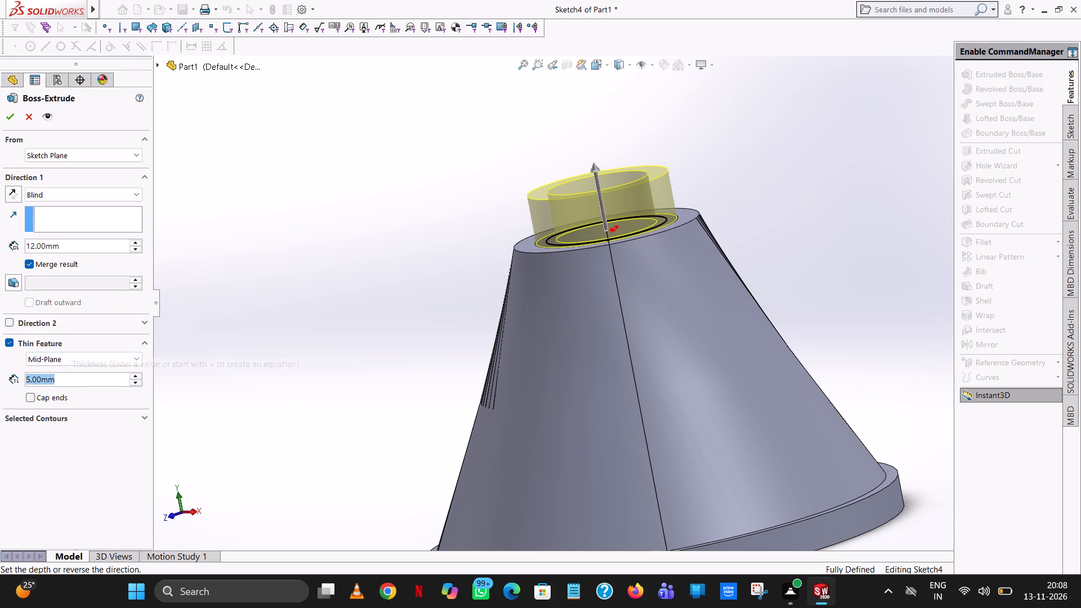
{"action": "type", "text": "10"}
{"action": "key", "text": "Return"}
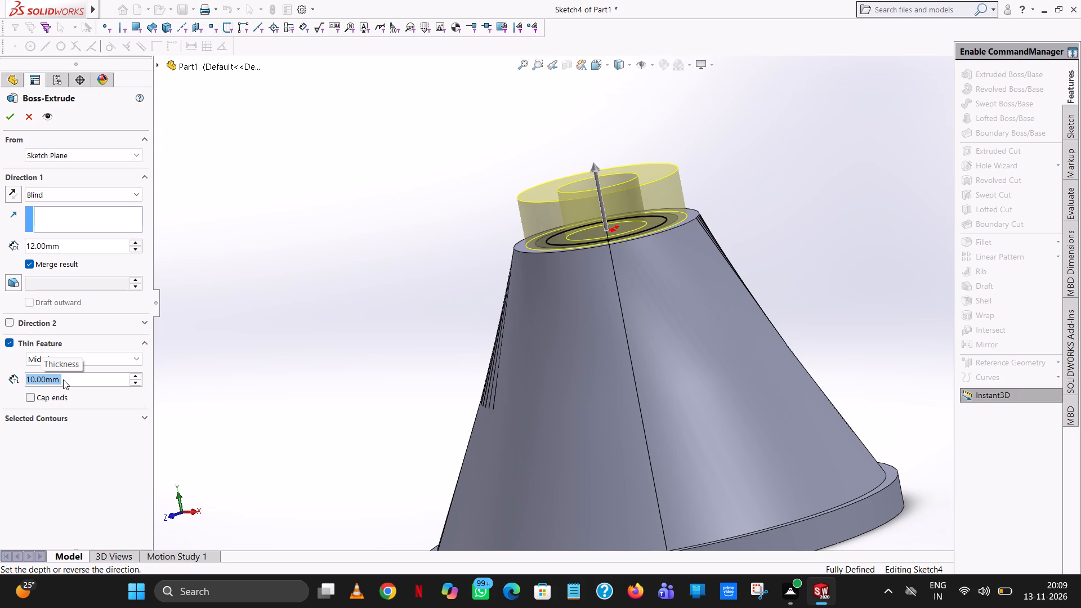
{"action": "left_click", "coordinate": [12, 117]}
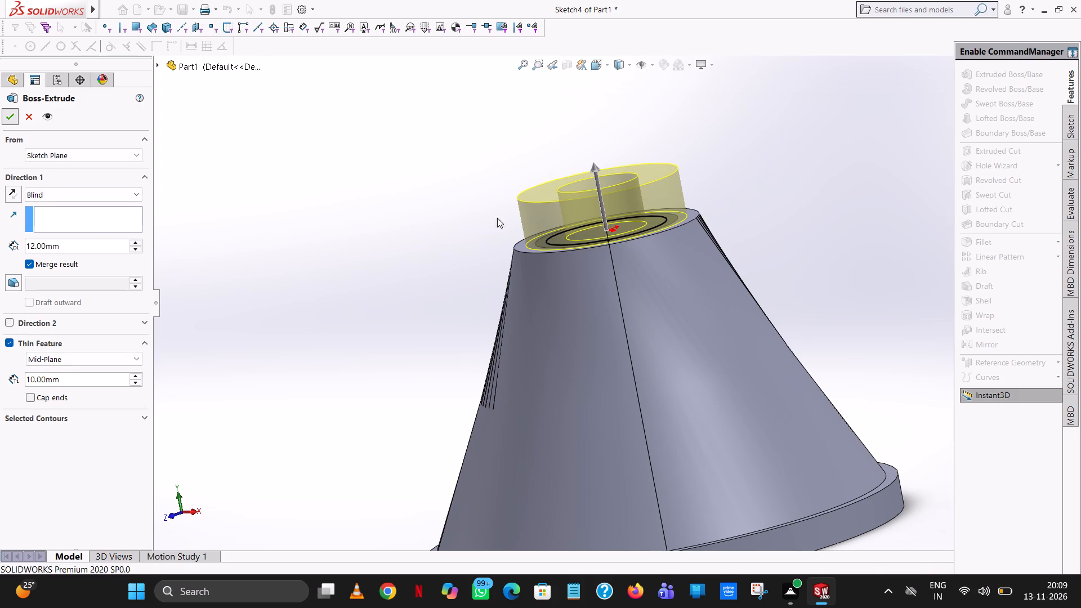
{"action": "left_click", "coordinate": [401, 153]}
Start an extruded-cut sketch on the base disc's exposed upper rim face and begin a centre-based circle.
{"action": "scroll", "coordinate": [401, 153], "scroll_direction": "up", "scroll_amount": 1}
{"action": "middle_click_drag", "start_coordinate": [401, 154], "coordinate": [413, 329]}
{"action": "scroll", "coordinate": [404, 232], "scroll_direction": "up", "scroll_amount": 1}
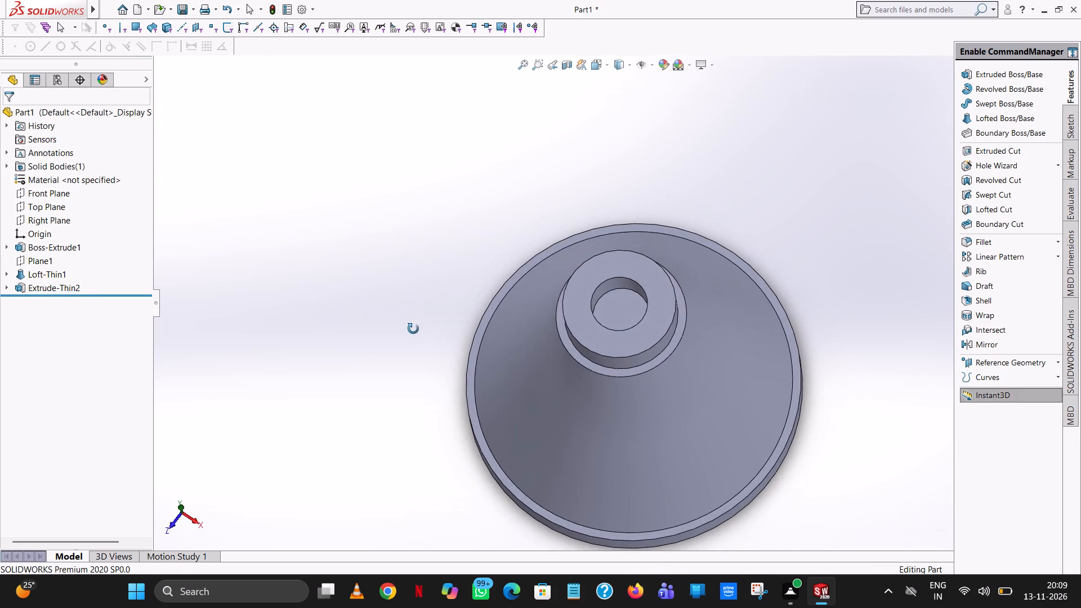
{"action": "middle_click_drag", "start_coordinate": [413, 329], "coordinate": [425, 198]}
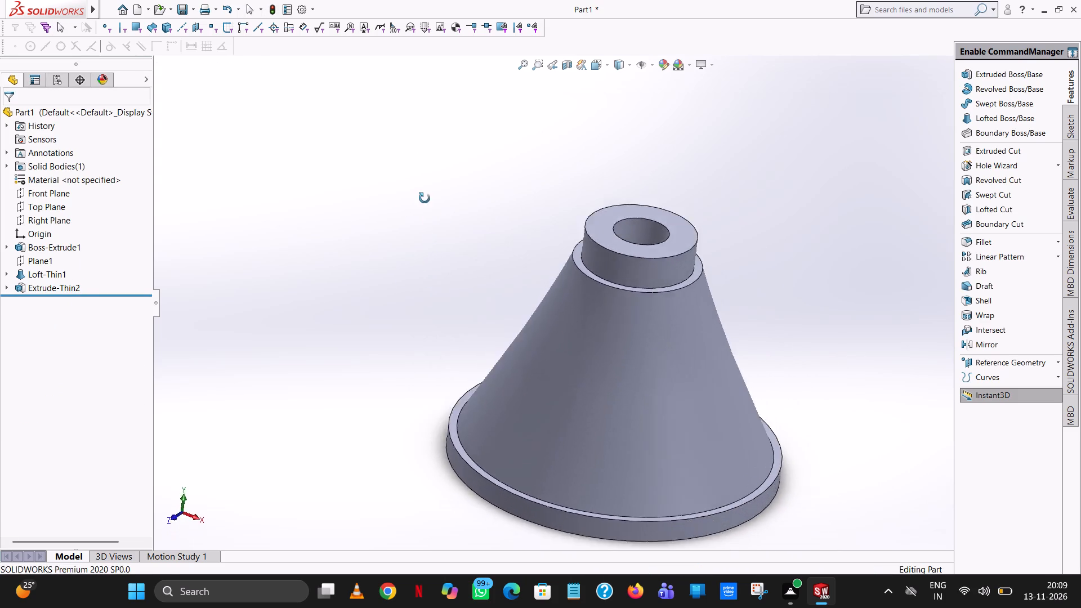
{"action": "middle_click_drag", "start_coordinate": [425, 198], "coordinate": [525, 196]}
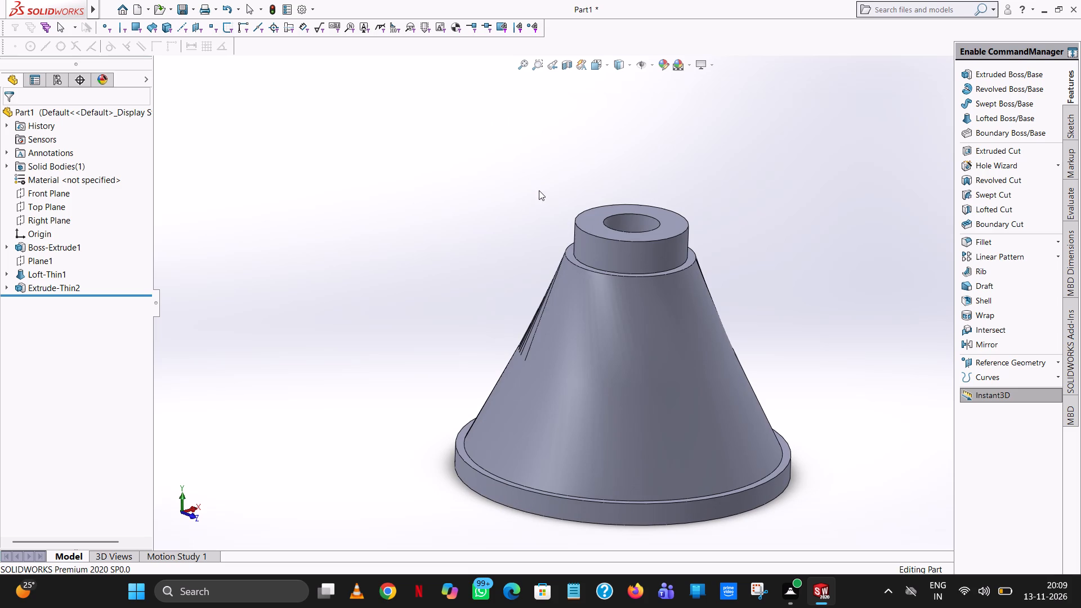
{"action": "middle_click_drag", "start_coordinate": [737, 245], "coordinate": [738, 388]}
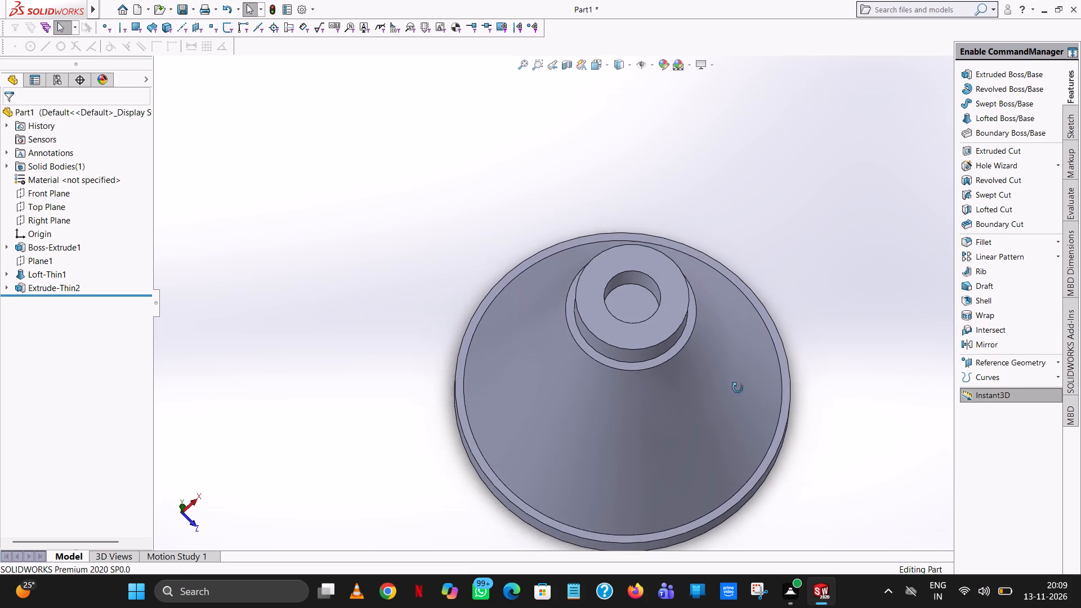
{"action": "middle_click_drag", "start_coordinate": [738, 388], "coordinate": [738, 399]}
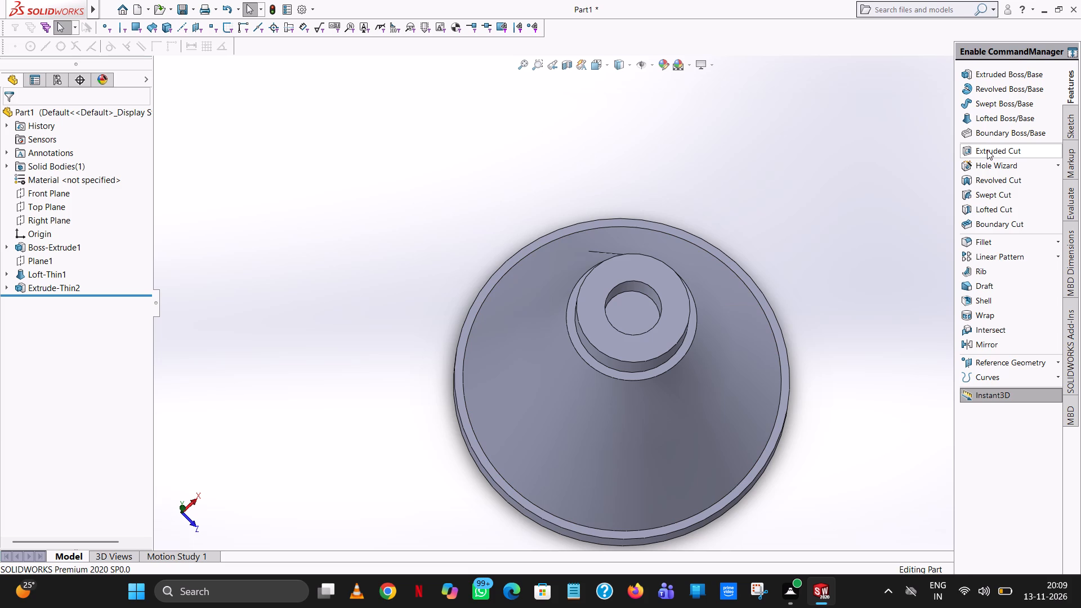
{"action": "left_click", "coordinate": [987, 150]}
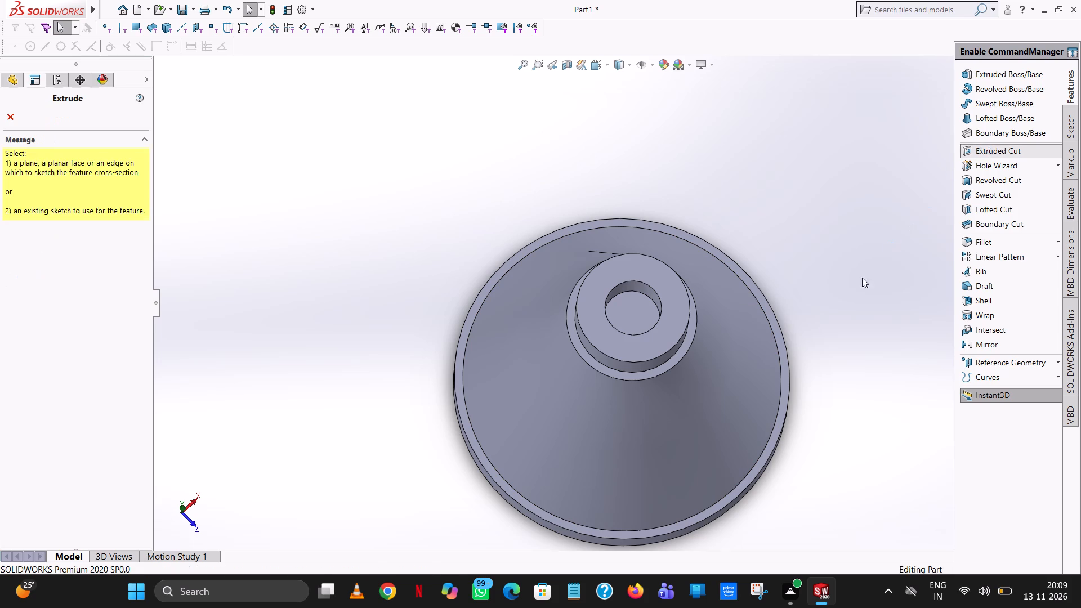
{"action": "scroll", "coordinate": [754, 350], "scroll_direction": "down", "scroll_amount": 7}
{"action": "left_click", "coordinate": [760, 326]}
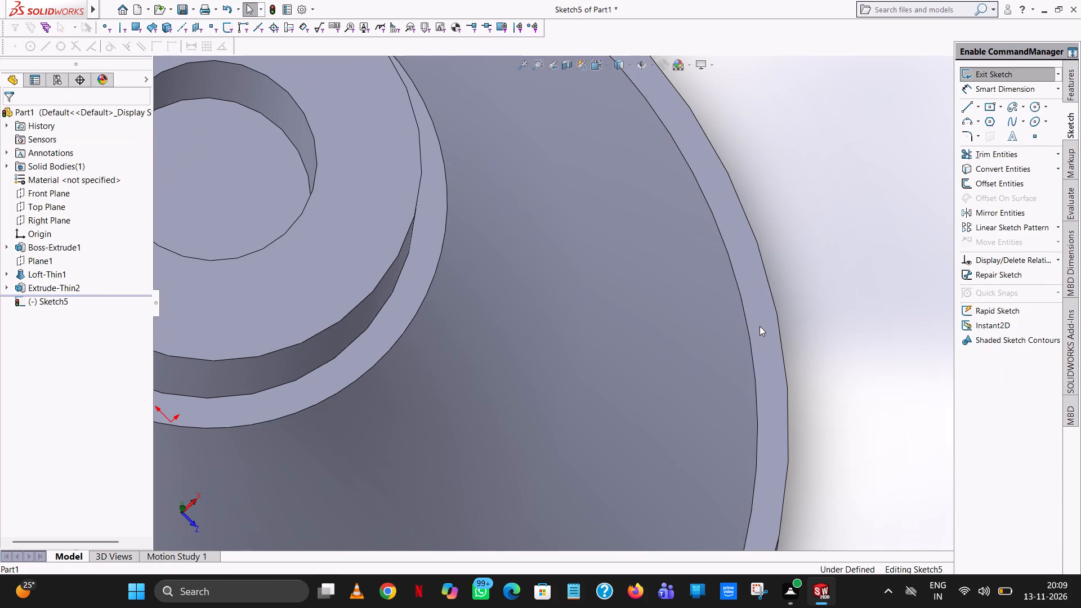
{"action": "scroll", "coordinate": [760, 325], "scroll_direction": "up", "scroll_amount": 7}
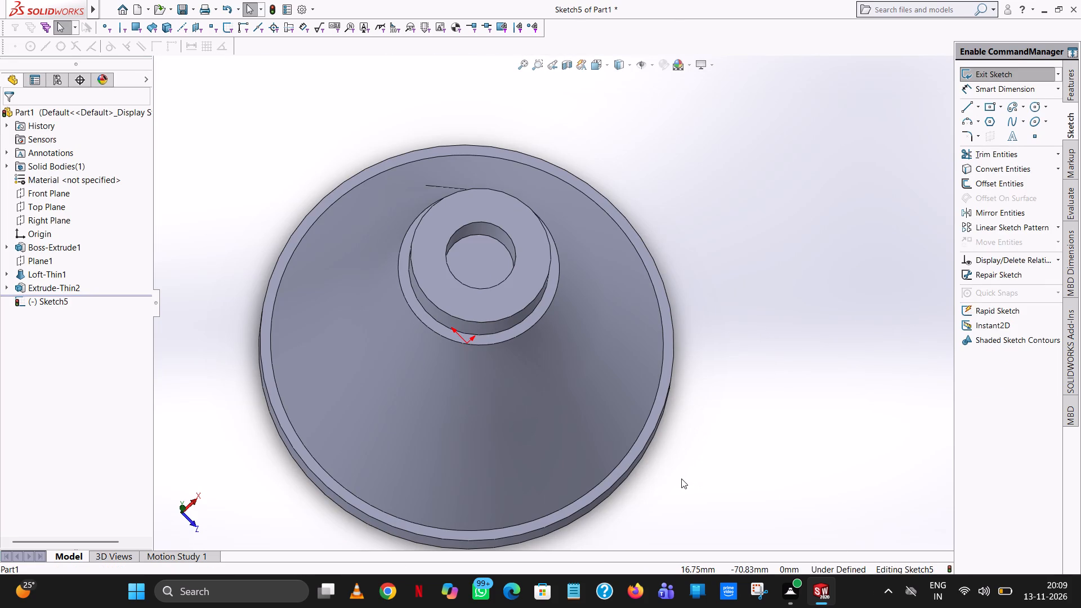
{"action": "left_click", "coordinate": [606, 62]}
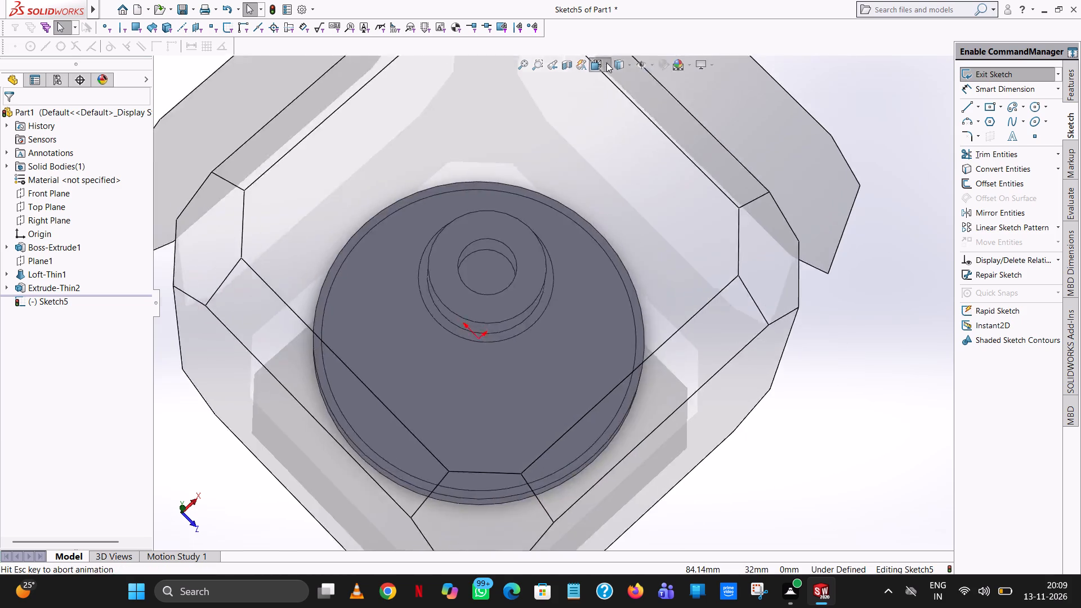
{"action": "left_click", "coordinate": [662, 132]}
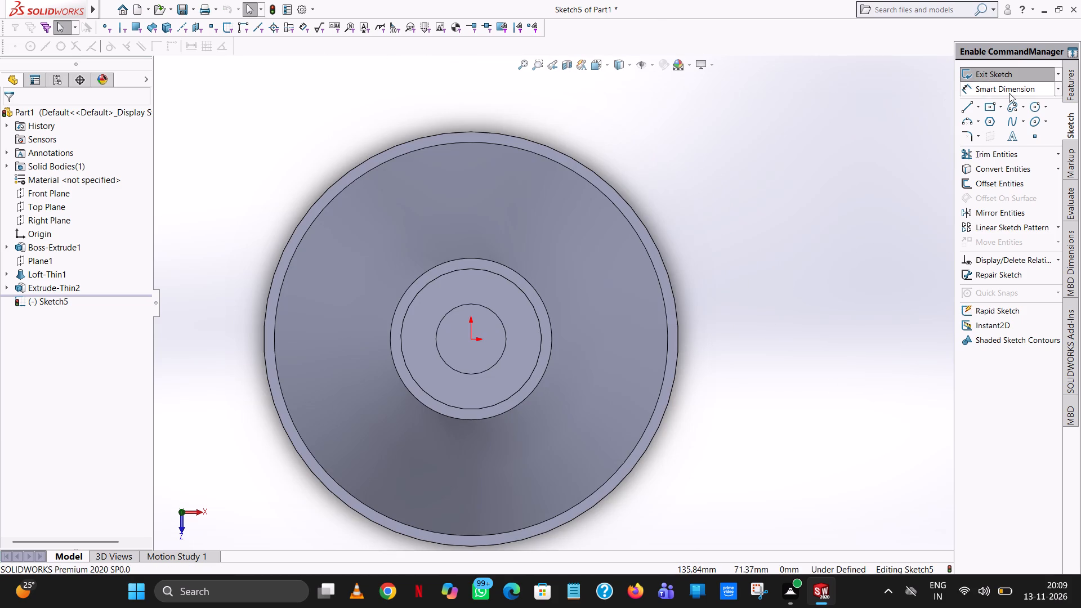
{"action": "left_click", "coordinate": [1032, 106]}
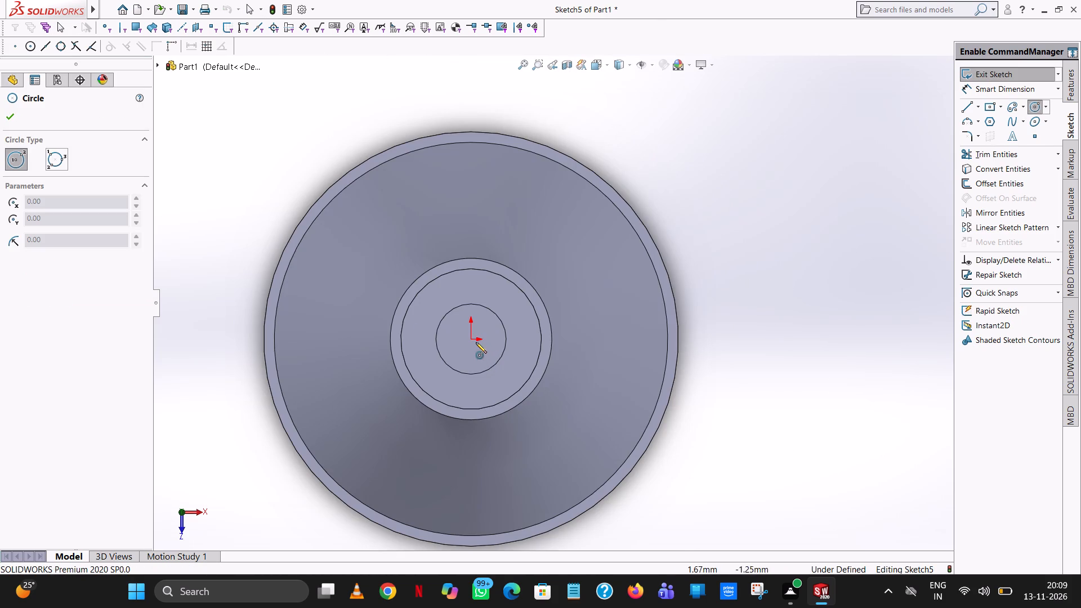
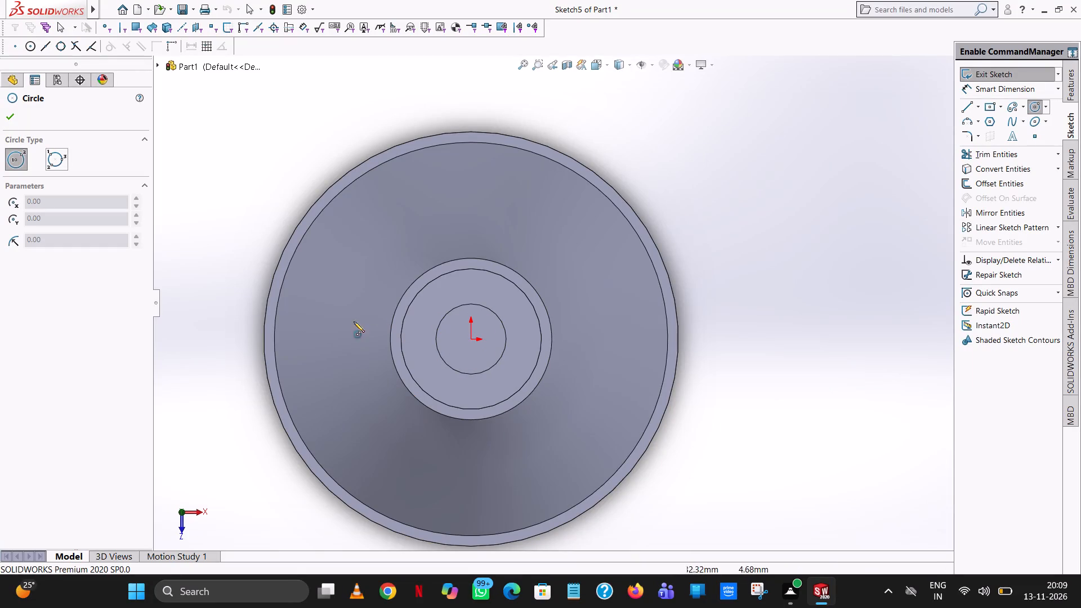
Sketch a circle centred on the origin with a 50 mm radius.
{"action": "left_click", "coordinate": [469, 339]}
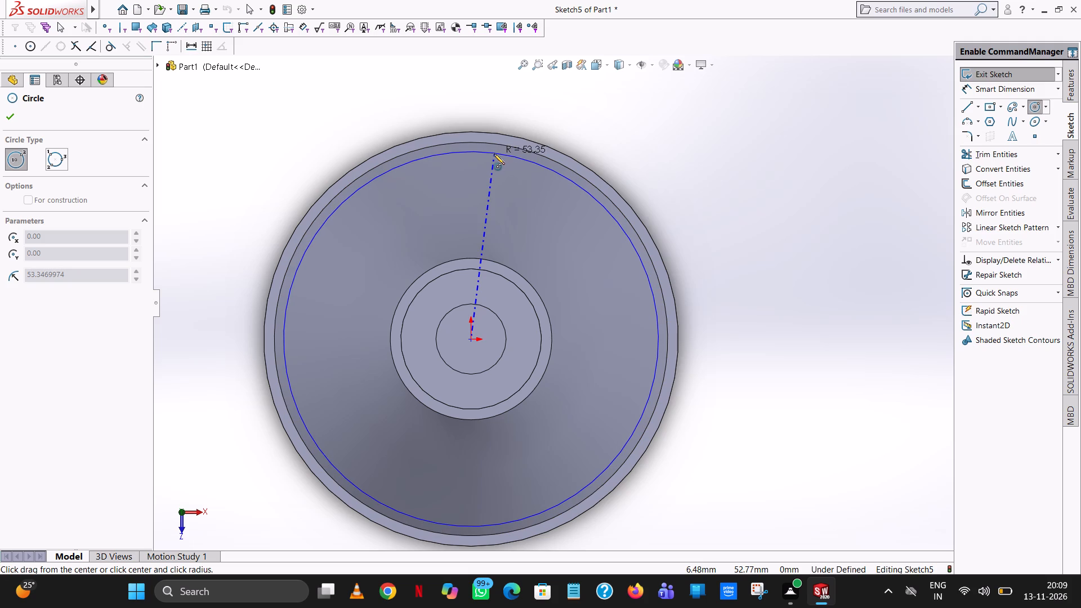
{"action": "left_click", "coordinate": [494, 154]}
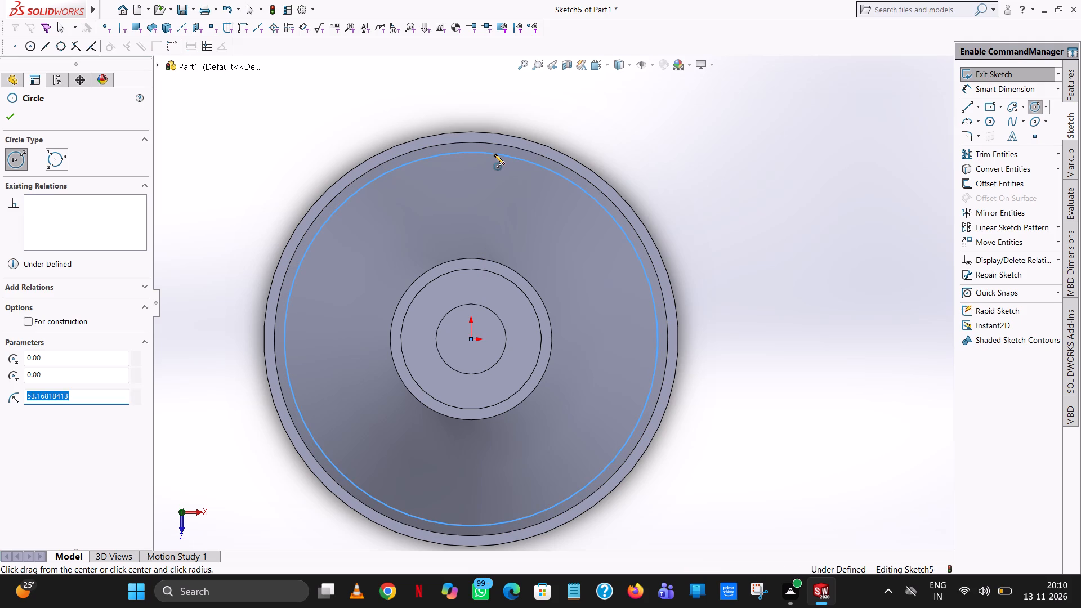
{"action": "type", "text": "50"}
{"action": "key", "text": "Return"}
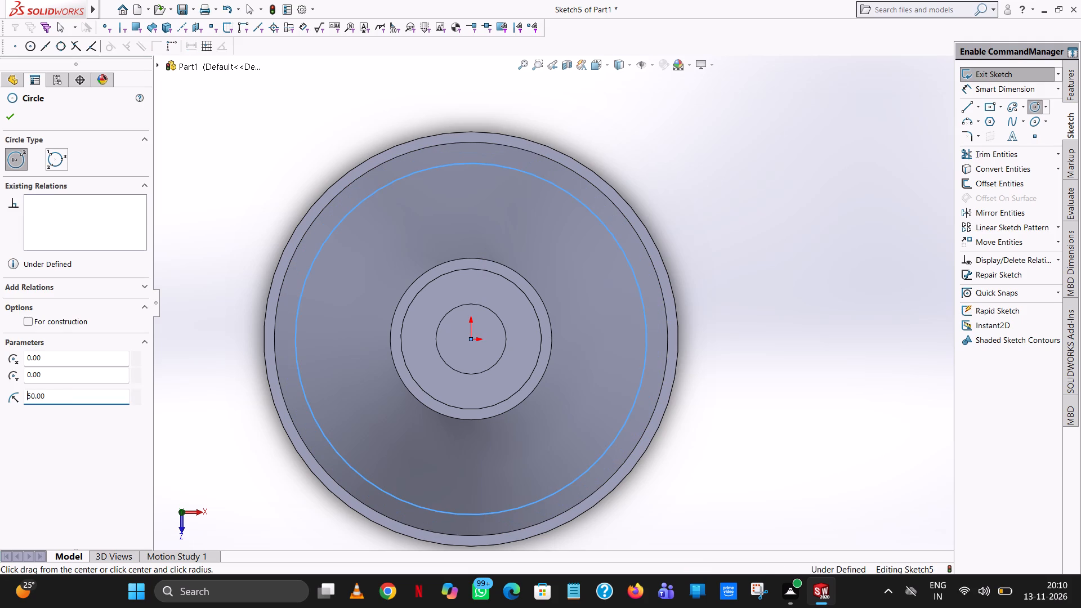
Sketch a 9 mm radius circle centred on the leftmost quadrant point of the 50 mm radius circle.
{"action": "left_click", "coordinate": [296, 338]}
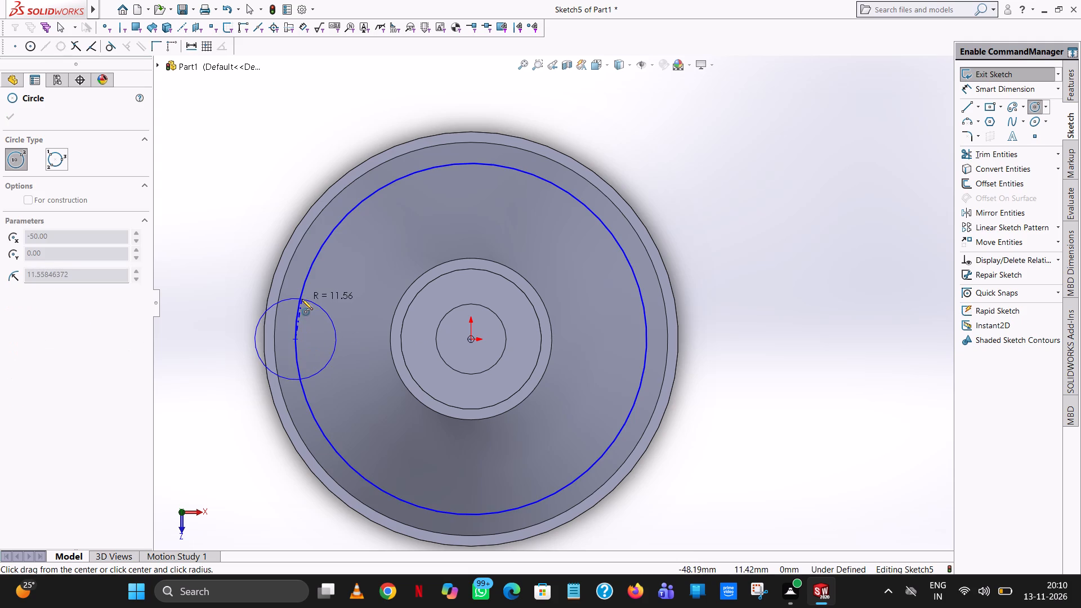
{"action": "left_click", "coordinate": [304, 307]}
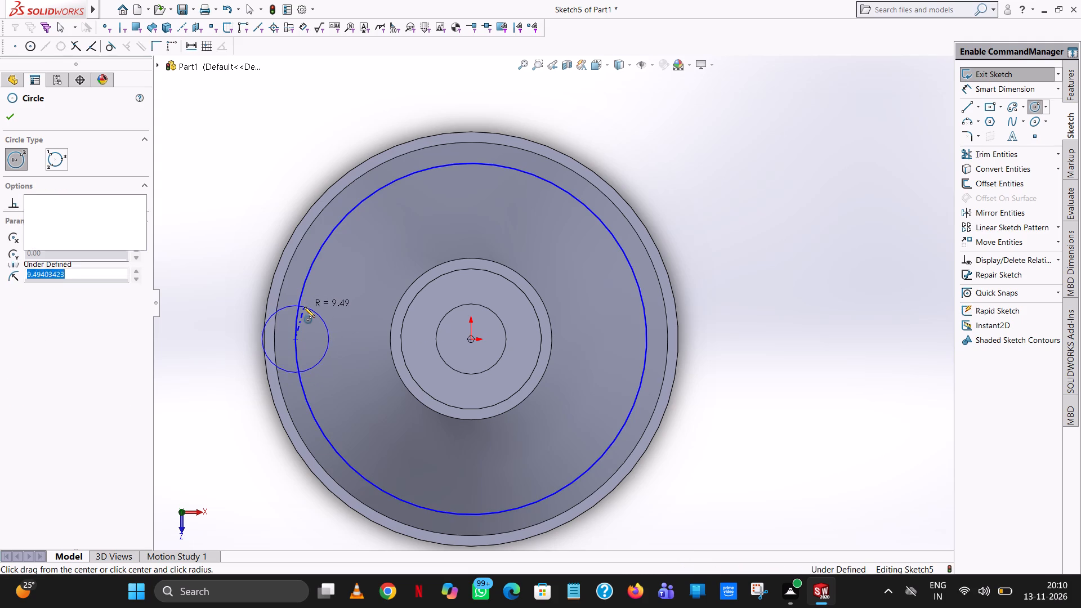
{"action": "key", "text": "9"}
{"action": "key", "text": "Return"}
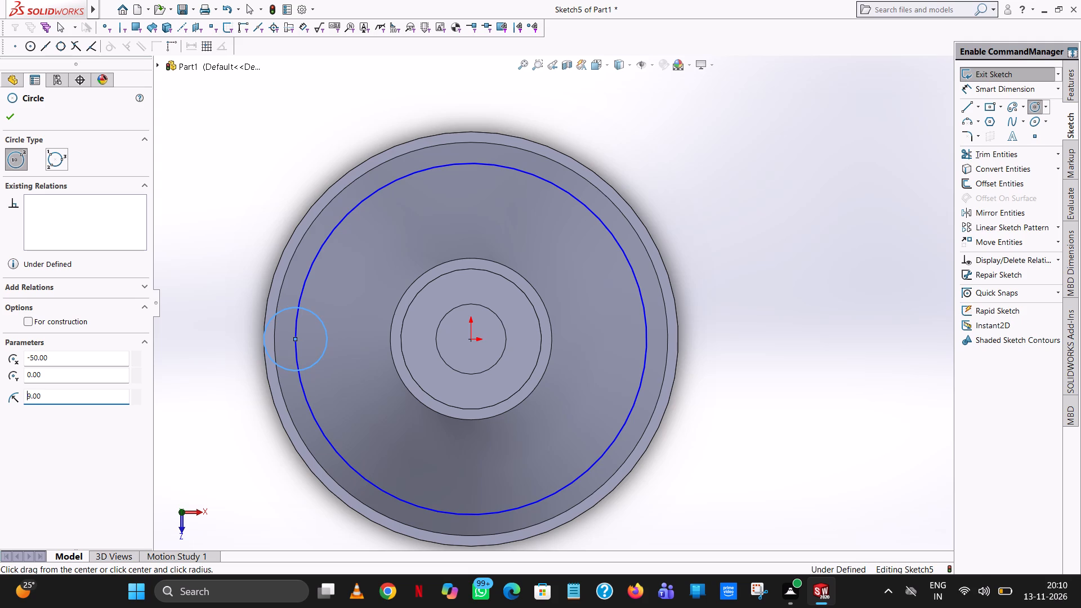
{"action": "left_click", "coordinate": [11, 111]}
{"action": "left_click", "coordinate": [249, 119]}
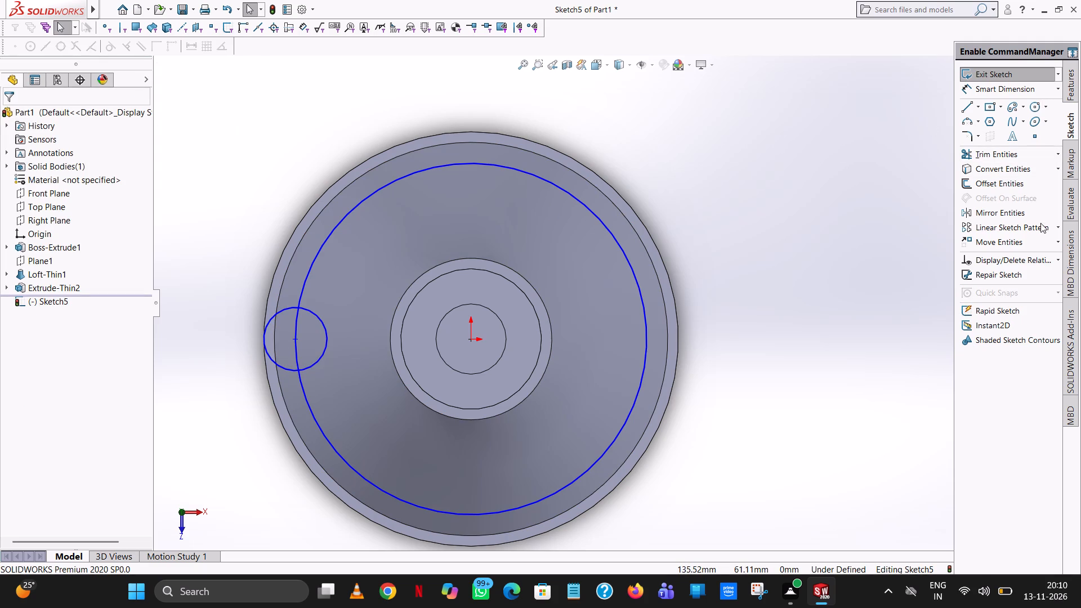
Pattern the 9 mm radius circle circularly about the origin as 5 equally spaced instances over 360 degrees.
{"action": "left_click", "coordinate": [1056, 226]}
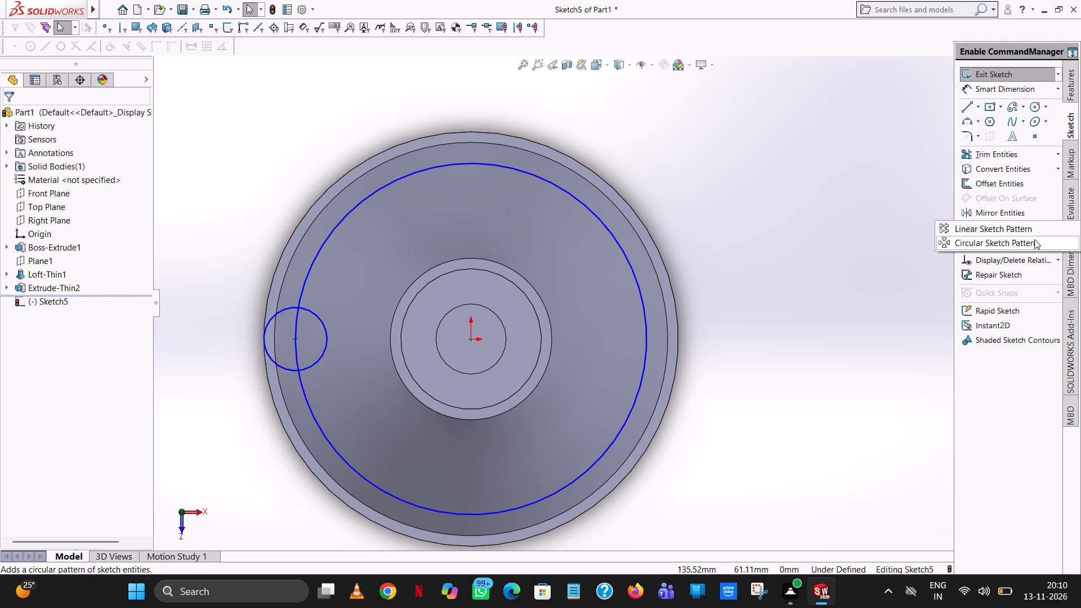
{"action": "left_click", "coordinate": [1033, 240]}
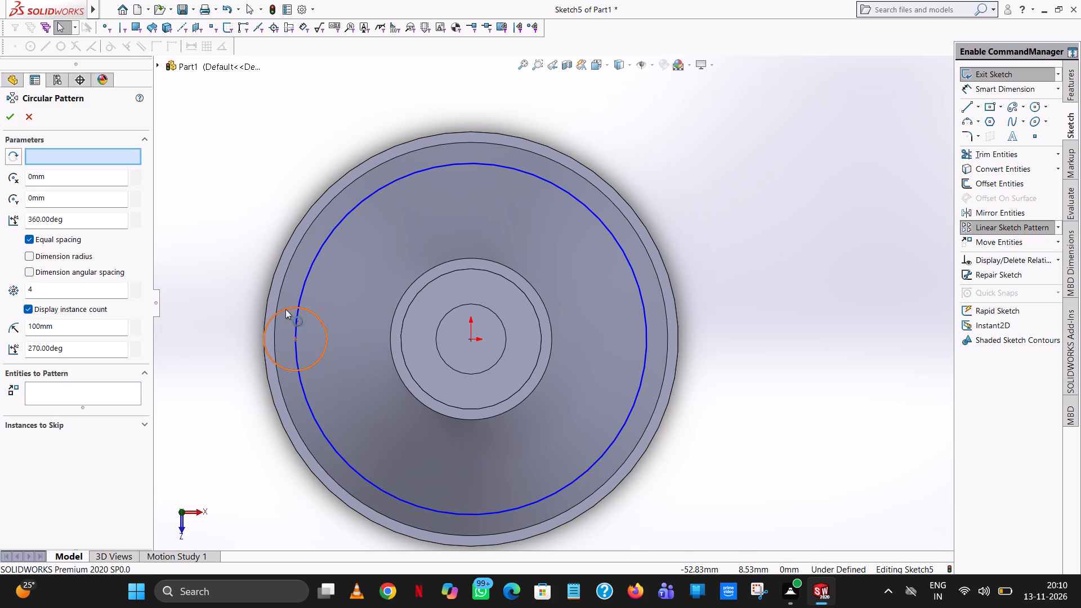
{"action": "left_click", "coordinate": [285, 310]}
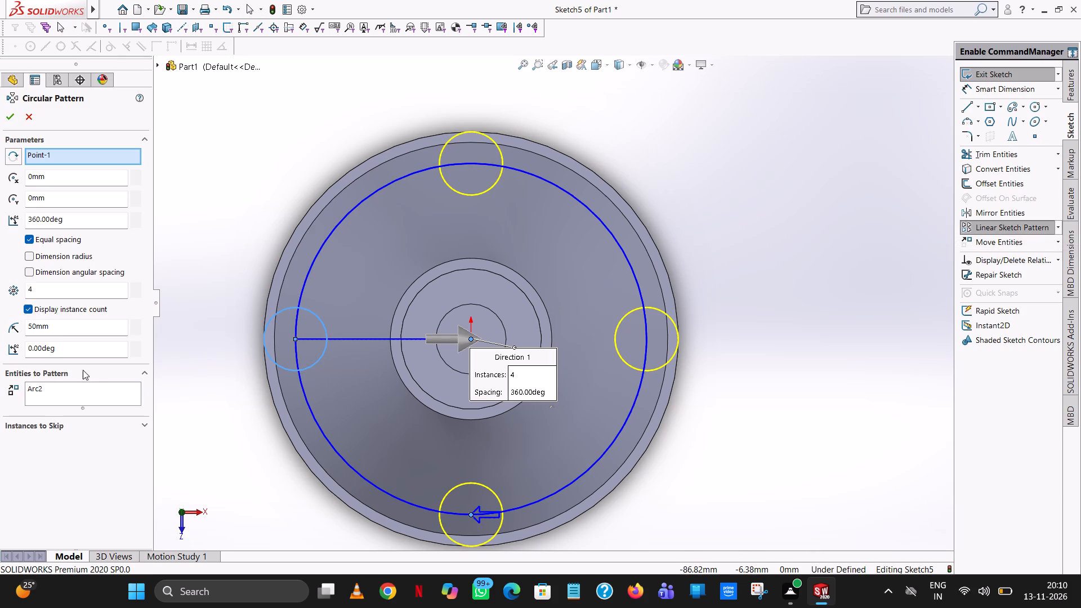
{"action": "left_click", "coordinate": [136, 286]}
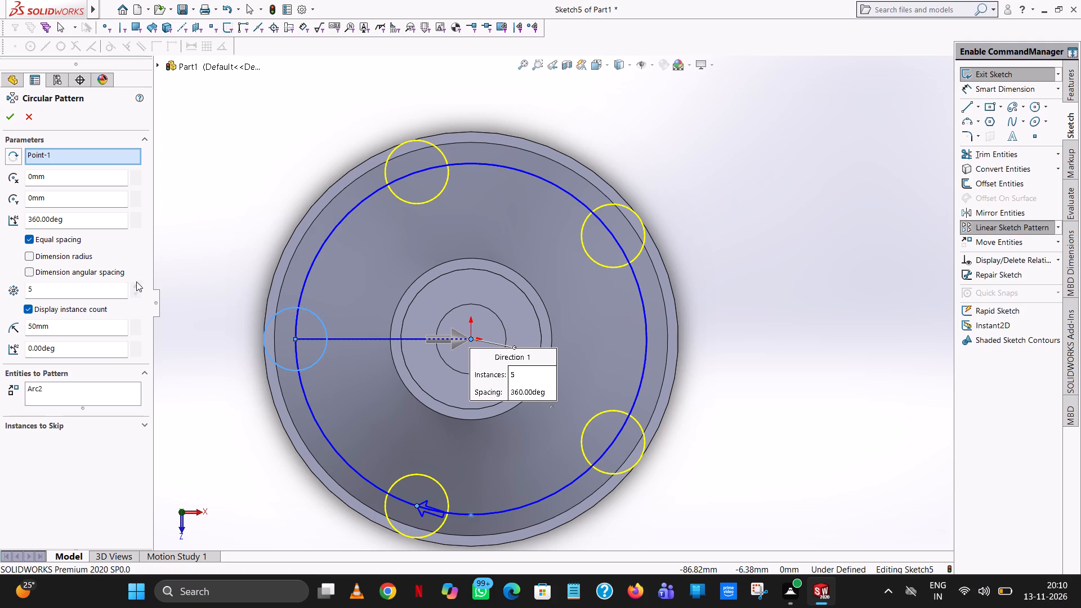
{"action": "left_click", "coordinate": [13, 114]}
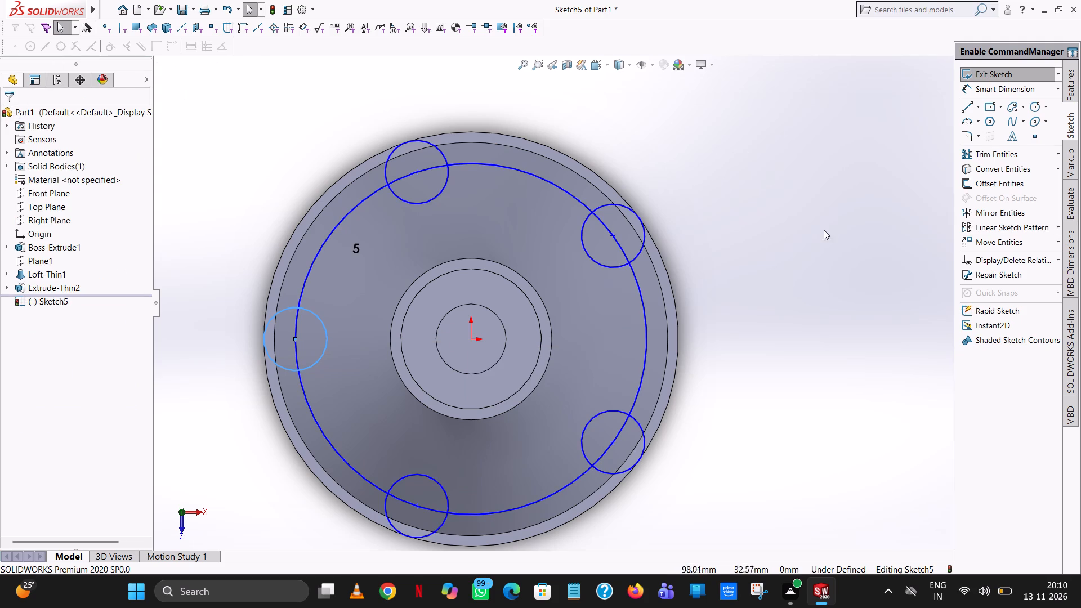
{"action": "left_click", "coordinate": [254, 153]}
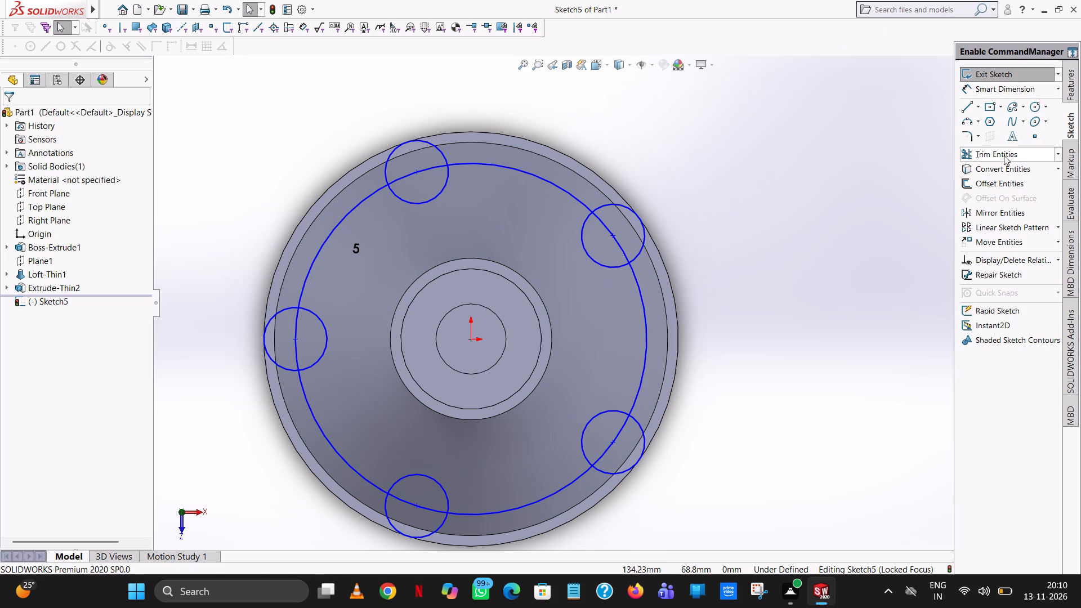
Dimension the diameter of the upper-right patterned circle.
{"action": "left_click", "coordinate": [1008, 88]}
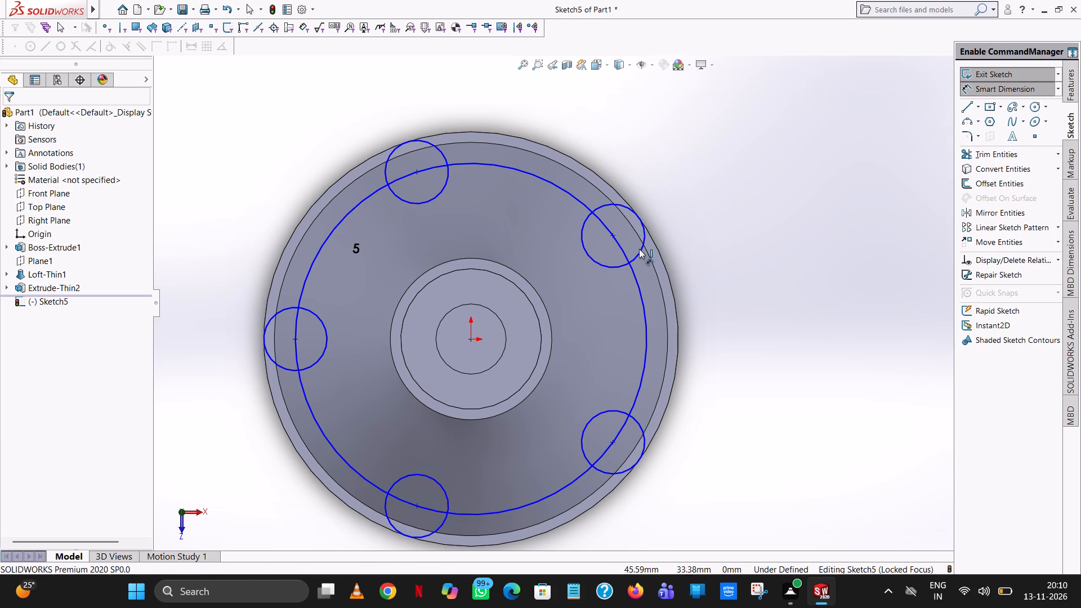
{"action": "left_click", "coordinate": [640, 250]}
{"action": "left_click", "coordinate": [800, 164]}
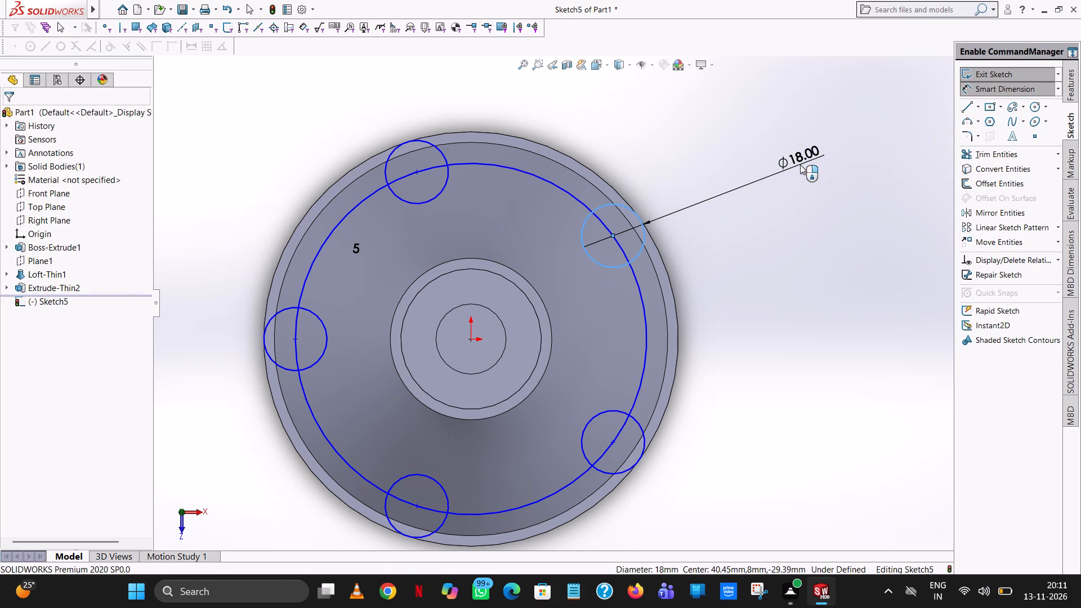
{"action": "left_click", "coordinate": [753, 146]}
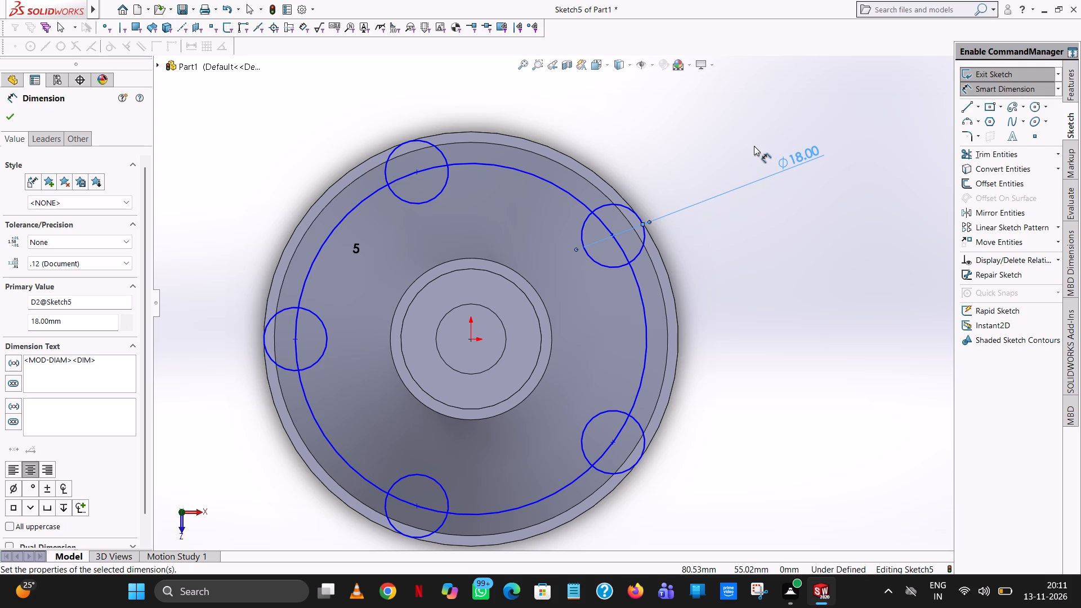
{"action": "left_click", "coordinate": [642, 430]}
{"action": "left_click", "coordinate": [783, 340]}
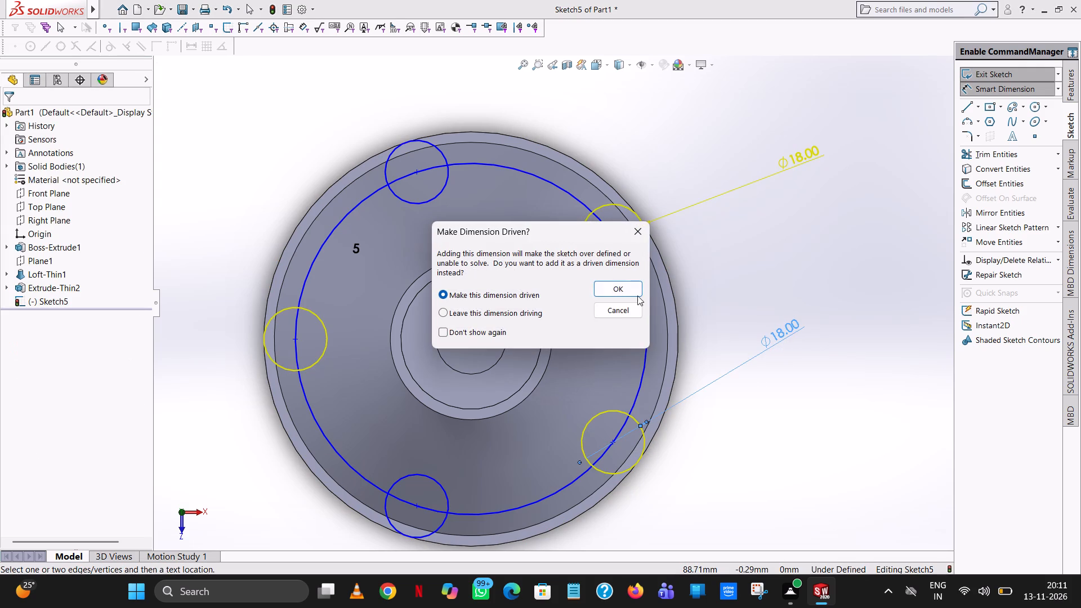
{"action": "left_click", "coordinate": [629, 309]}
Dimension the diameter of the large circle passing through the five small circles' centres.
{"action": "left_click", "coordinate": [645, 315]}
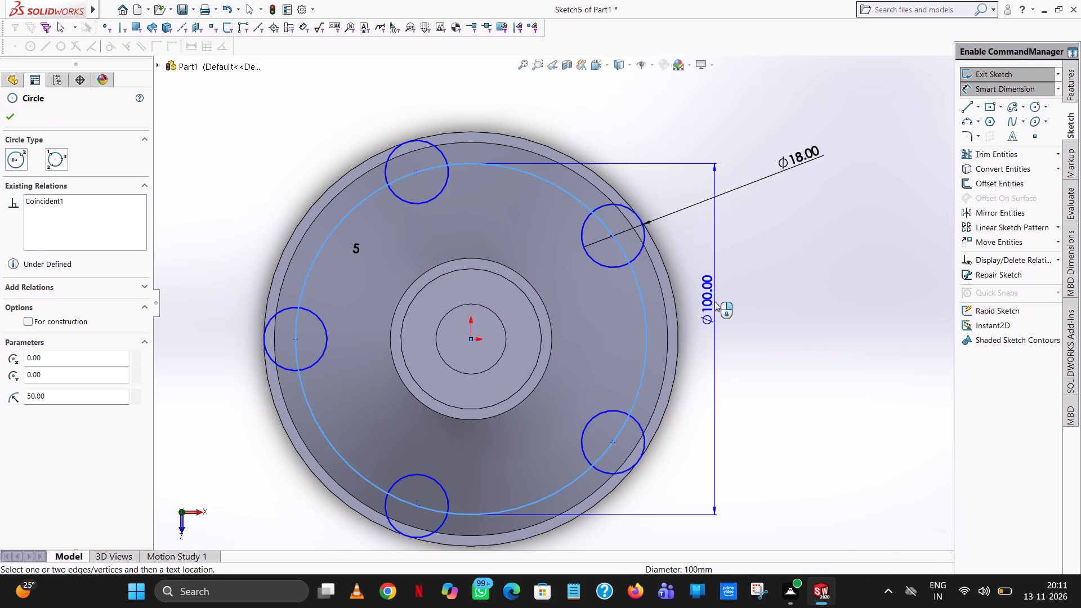
{"action": "left_click", "coordinate": [766, 348]}
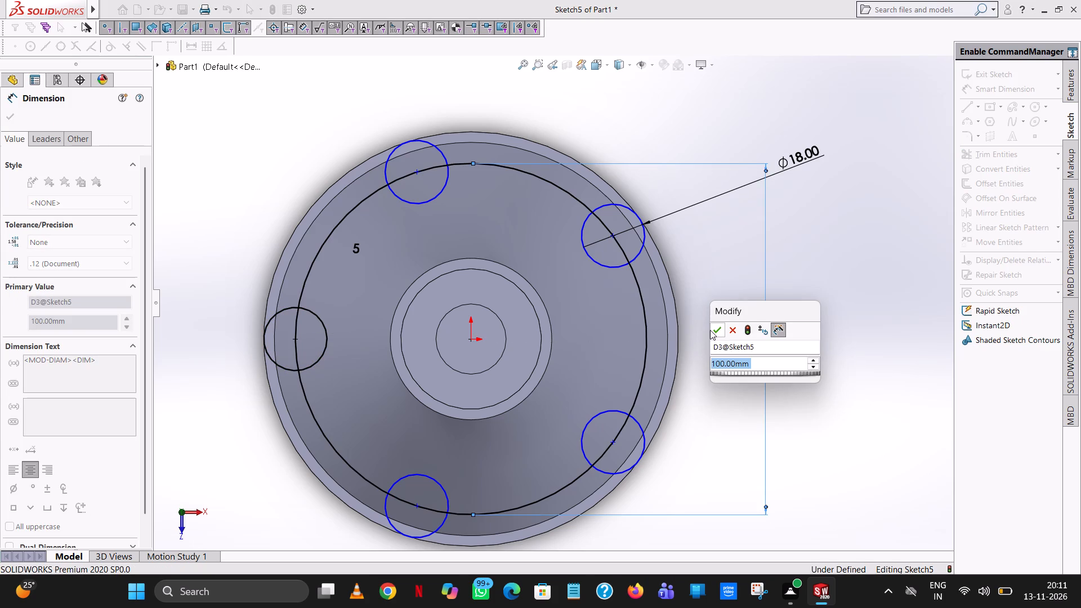
{"action": "left_click", "coordinate": [710, 330]}
{"action": "left_click", "coordinate": [716, 276]}
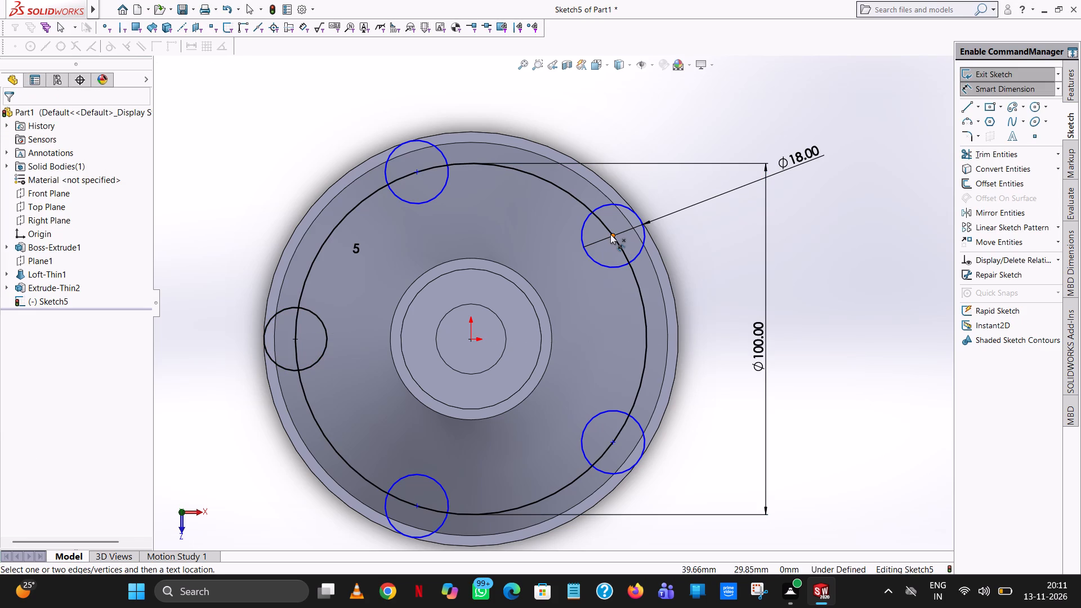
Dimension the vertical and horizontal distances between the origin and the upper-right patterned circle's centre.
{"action": "left_click", "coordinate": [610, 234]}
{"action": "left_click", "coordinate": [470, 338]}
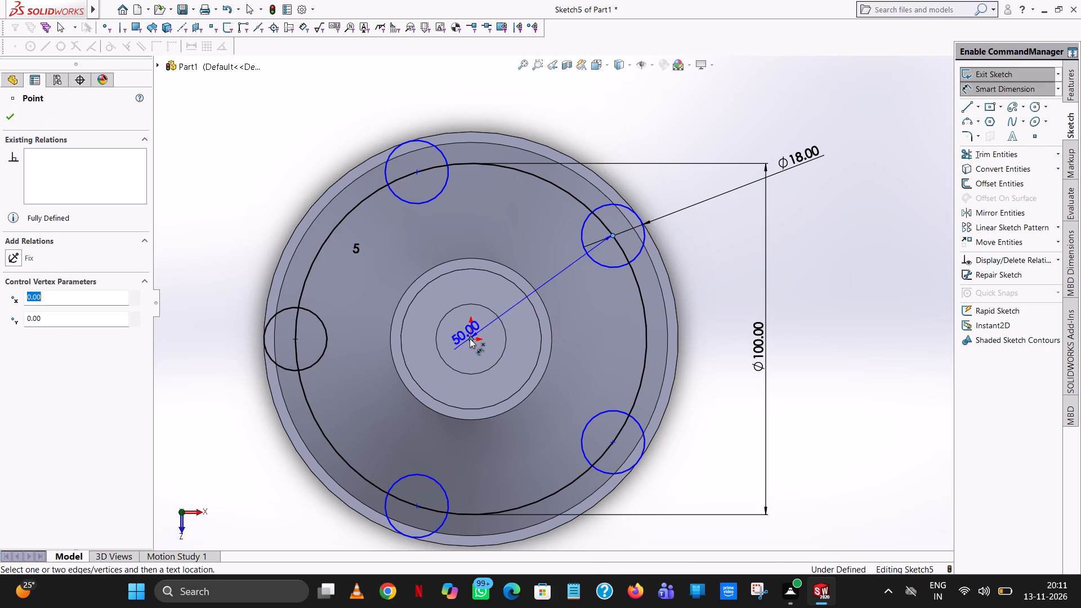
{"action": "left_click", "coordinate": [738, 324]}
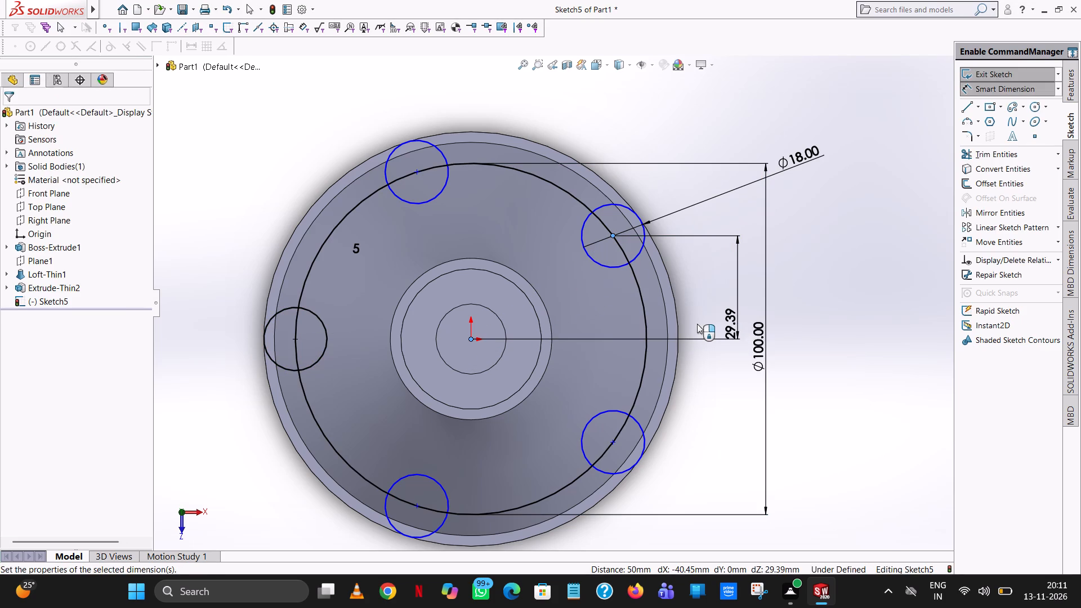
{"action": "left_click", "coordinate": [686, 304]}
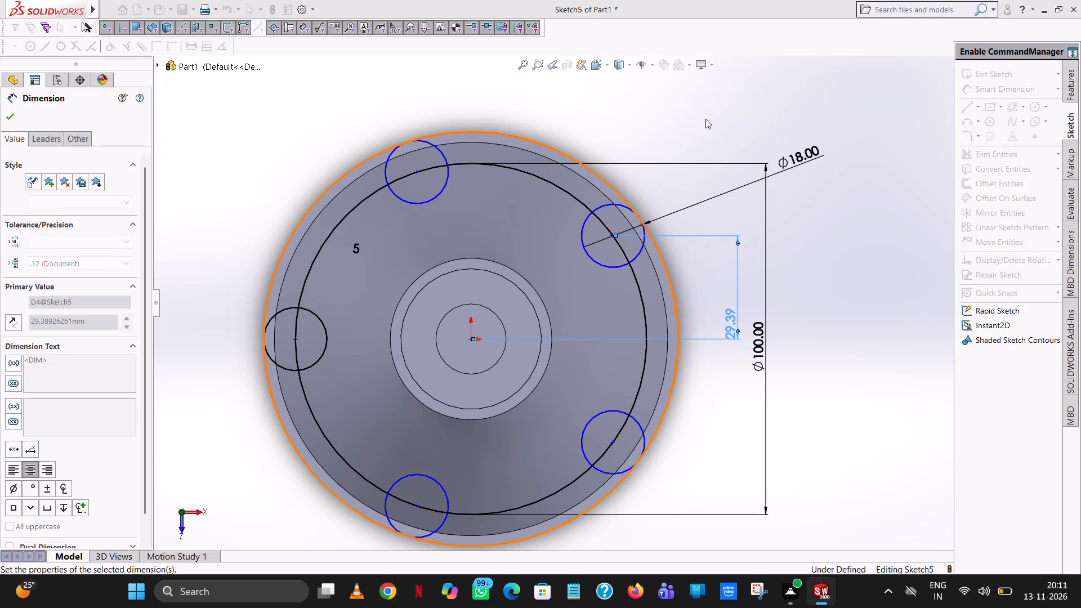
{"action": "left_click", "coordinate": [712, 99]}
{"action": "left_click", "coordinate": [470, 341]}
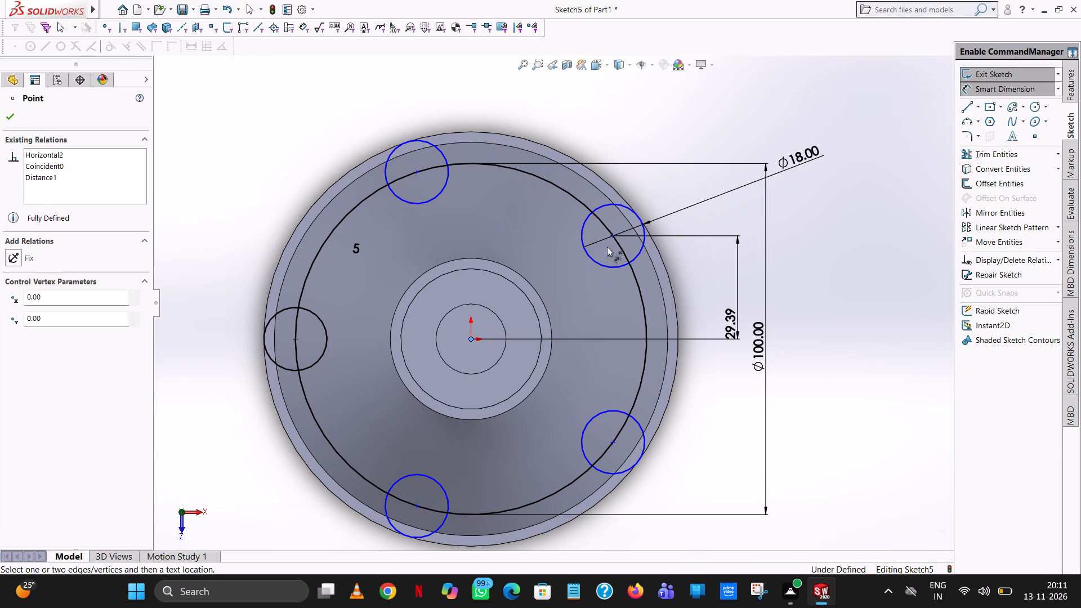
{"action": "left_click", "coordinate": [614, 237]}
{"action": "left_click", "coordinate": [602, 115]}
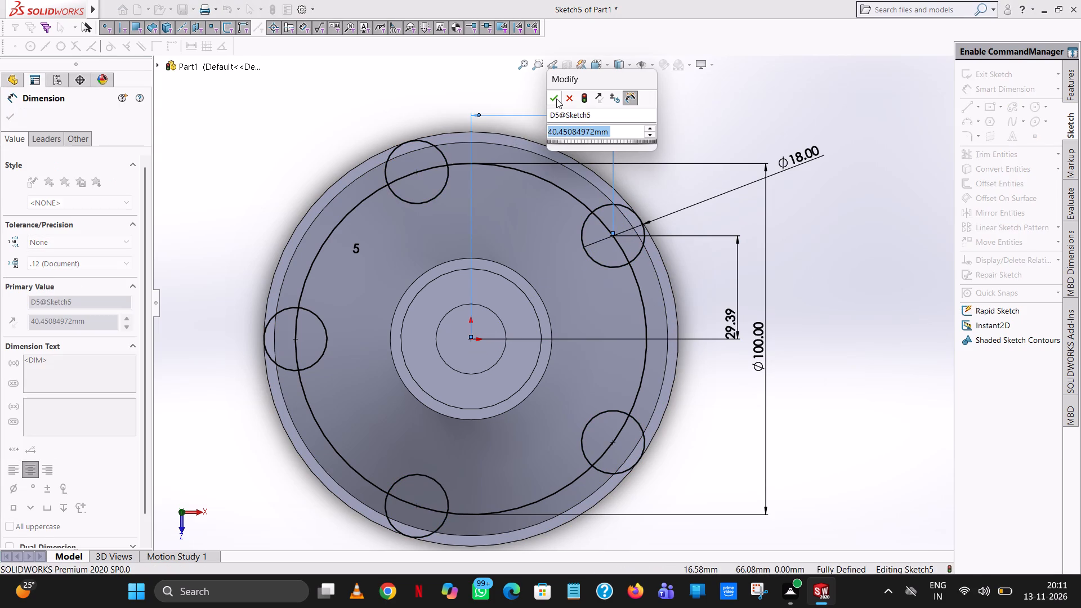
{"action": "left_click", "coordinate": [556, 99]}
{"action": "left_click", "coordinate": [721, 102]}
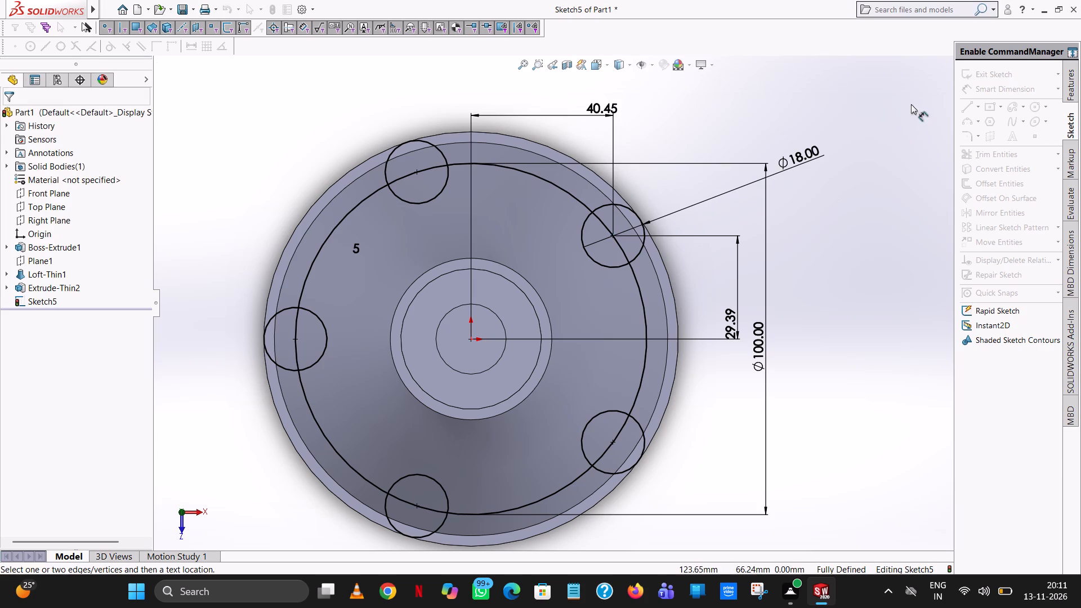
{"action": "left_click", "coordinate": [971, 90]}
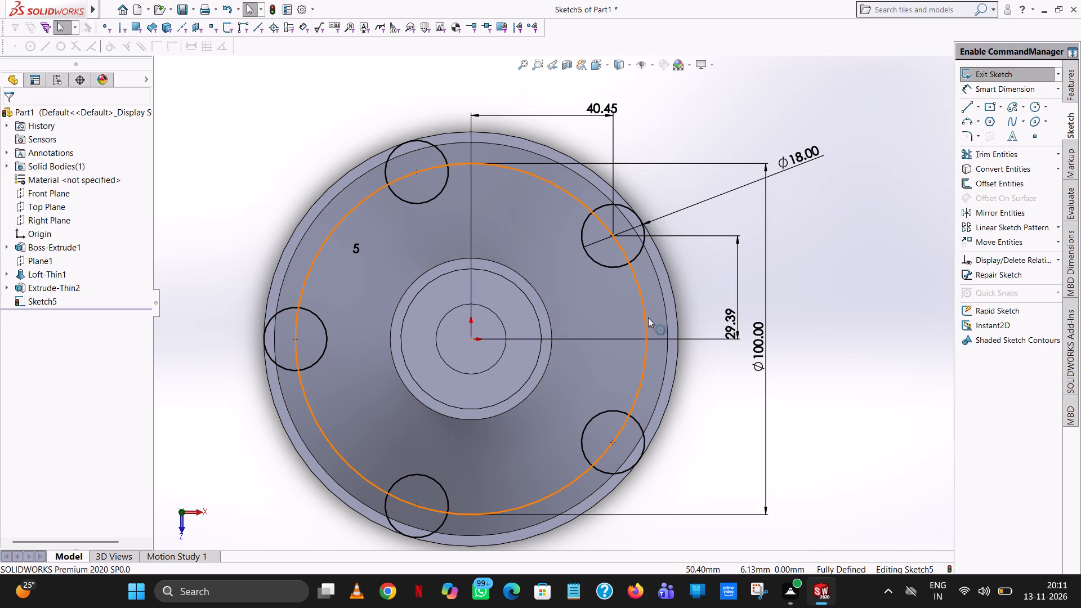
Convert the 100 mm diameter circle to construction geometry.
{"action": "left_click", "coordinate": [648, 316]}
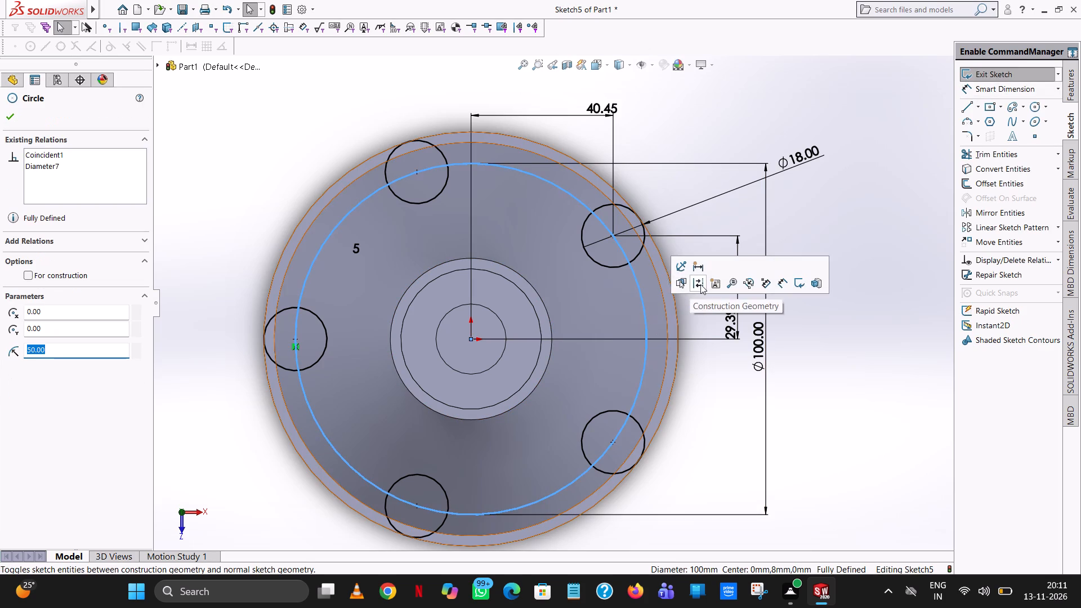
{"action": "left_click", "coordinate": [701, 283]}
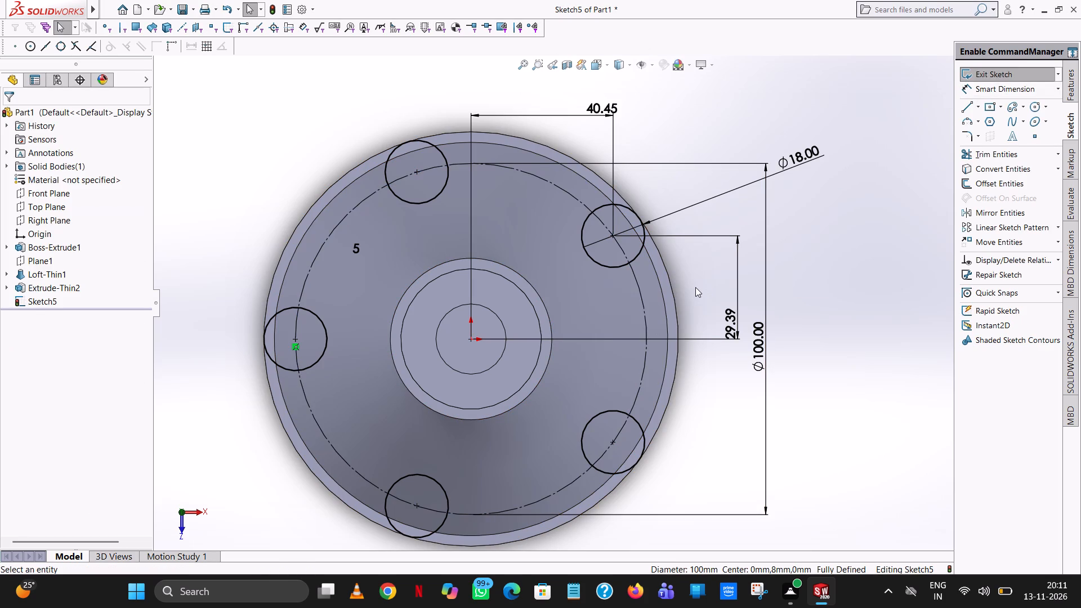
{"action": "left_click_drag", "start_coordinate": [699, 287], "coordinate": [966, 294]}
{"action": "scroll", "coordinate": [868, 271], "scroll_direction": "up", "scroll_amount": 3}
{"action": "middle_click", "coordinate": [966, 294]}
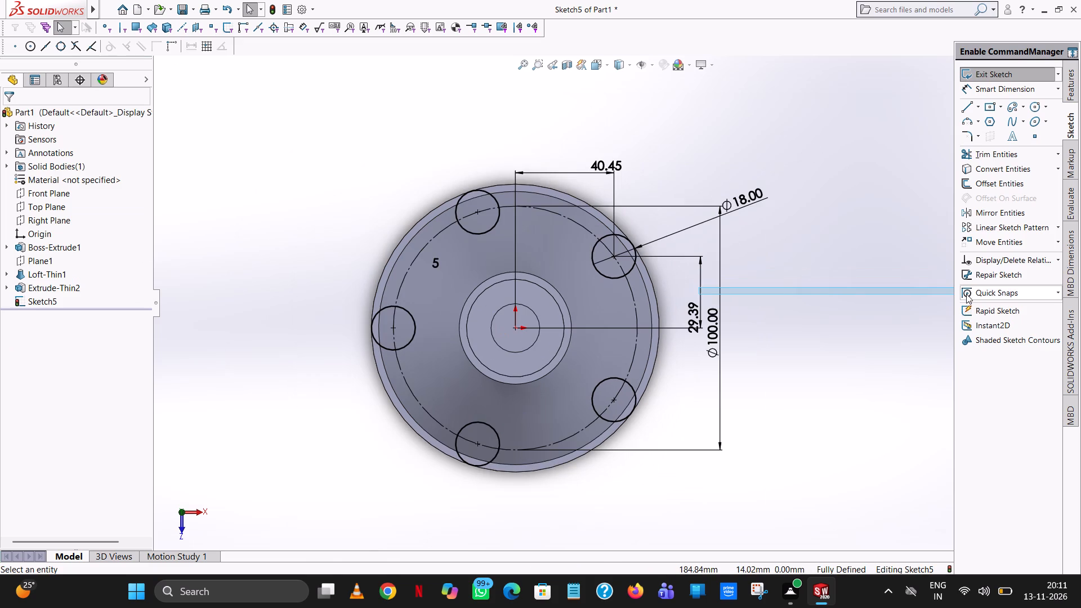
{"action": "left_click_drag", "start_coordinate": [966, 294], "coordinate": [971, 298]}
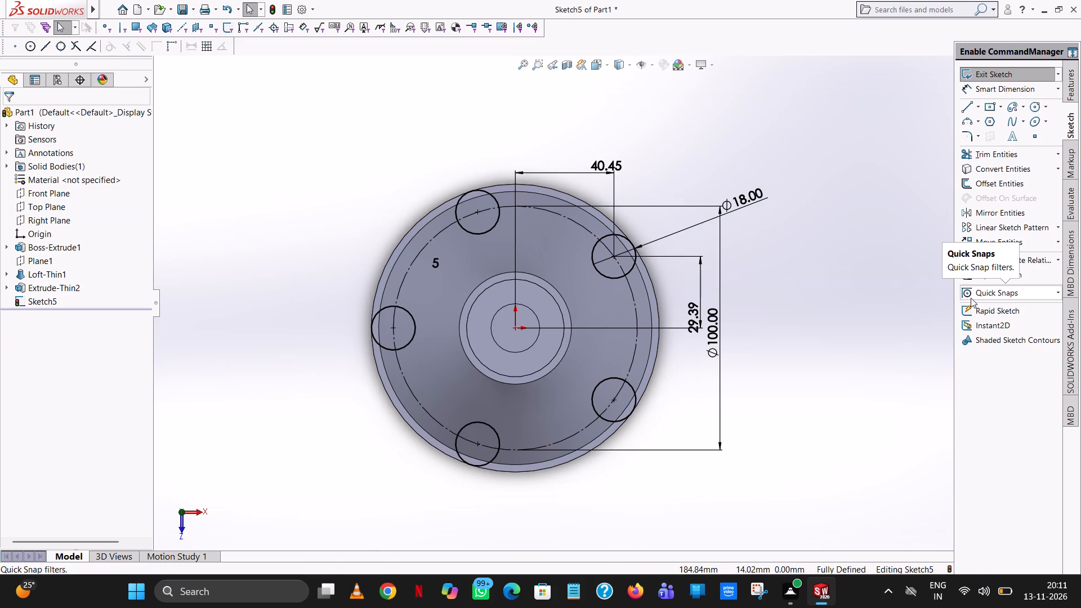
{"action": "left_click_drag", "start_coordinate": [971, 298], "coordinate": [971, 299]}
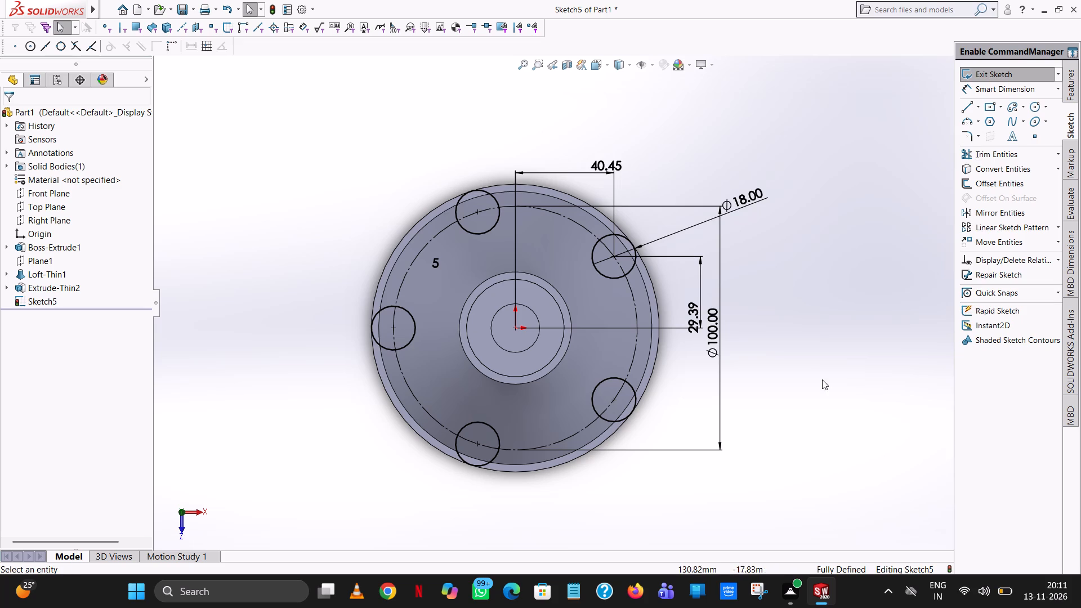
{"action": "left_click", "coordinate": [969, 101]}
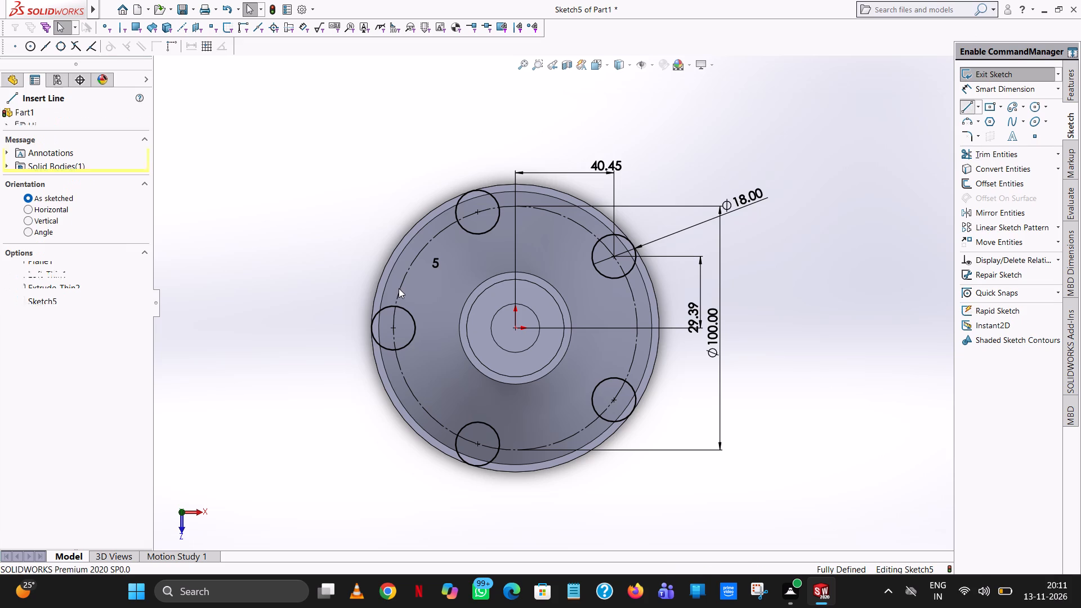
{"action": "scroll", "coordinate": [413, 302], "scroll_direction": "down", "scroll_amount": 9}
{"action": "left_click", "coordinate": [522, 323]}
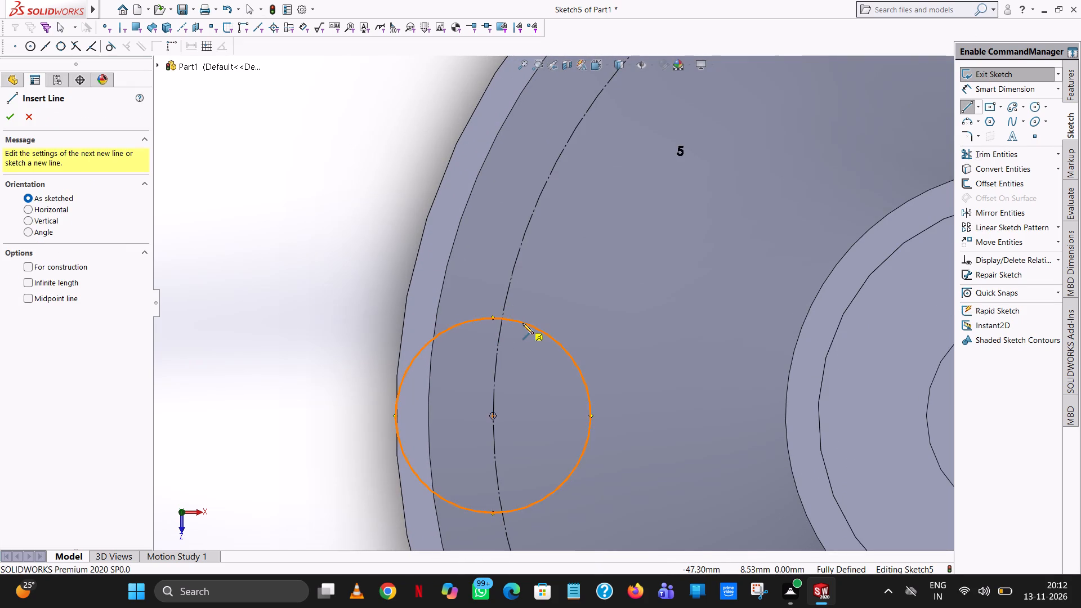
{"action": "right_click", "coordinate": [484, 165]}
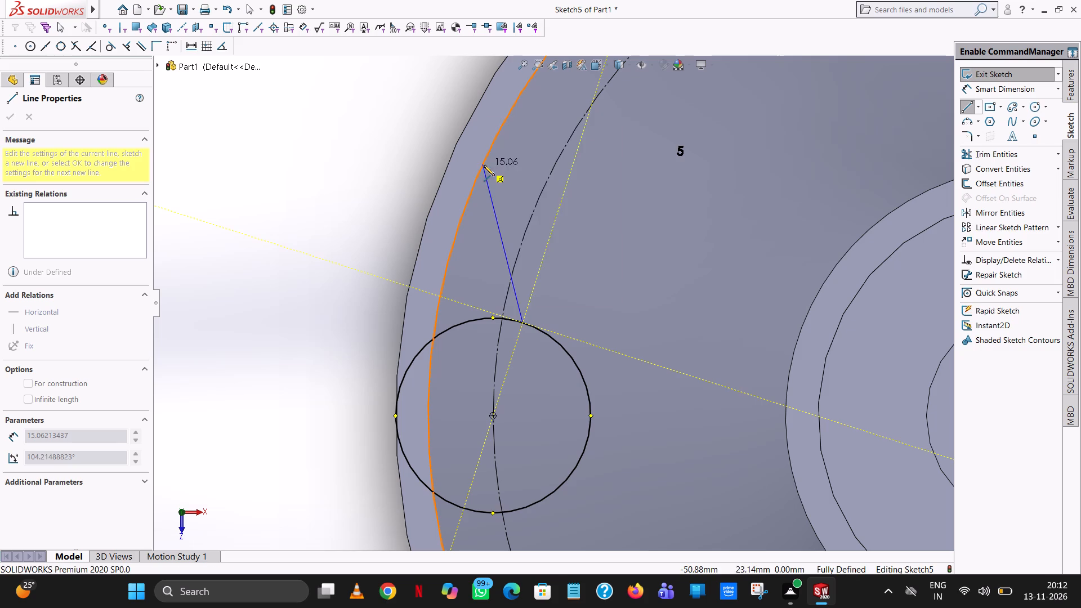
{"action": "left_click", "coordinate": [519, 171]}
Sketch a line about 21.6 mm long, tangent to the leftmost small circle's lower side and running outward past the rim.
{"action": "left_click", "coordinate": [968, 109]}
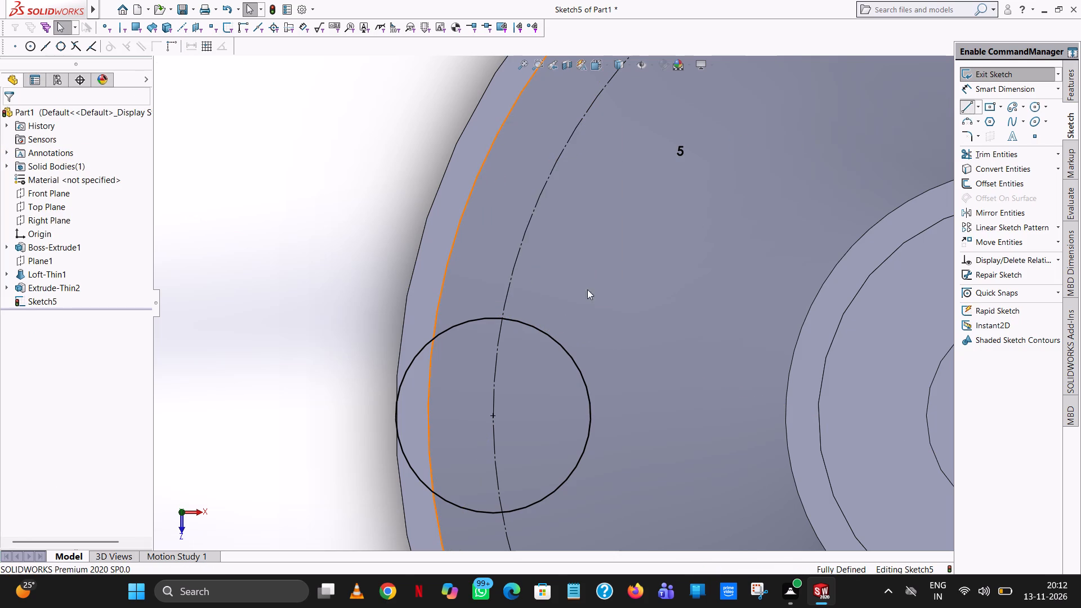
{"action": "left_click", "coordinate": [543, 332]}
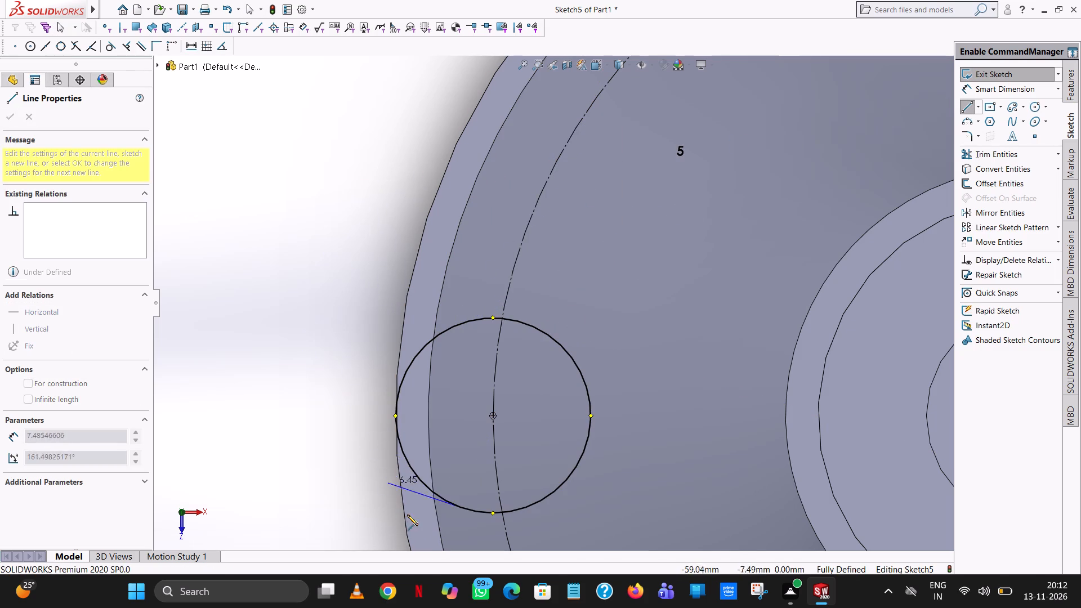
{"action": "scroll", "coordinate": [422, 534], "scroll_direction": "up", "scroll_amount": 2}
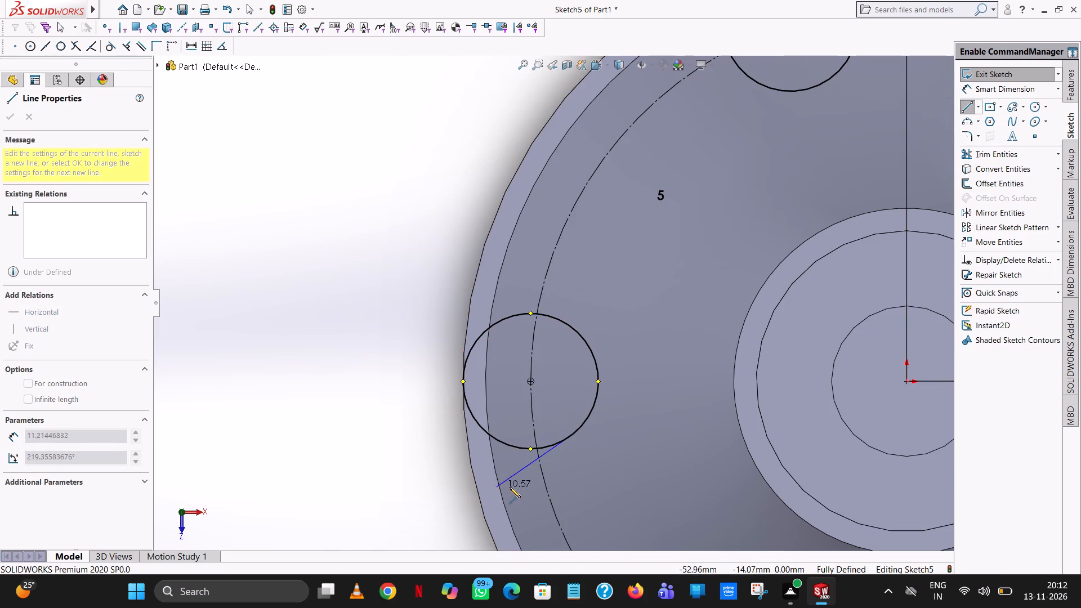
{"action": "scroll", "coordinate": [511, 486], "scroll_direction": "up", "scroll_amount": 2}
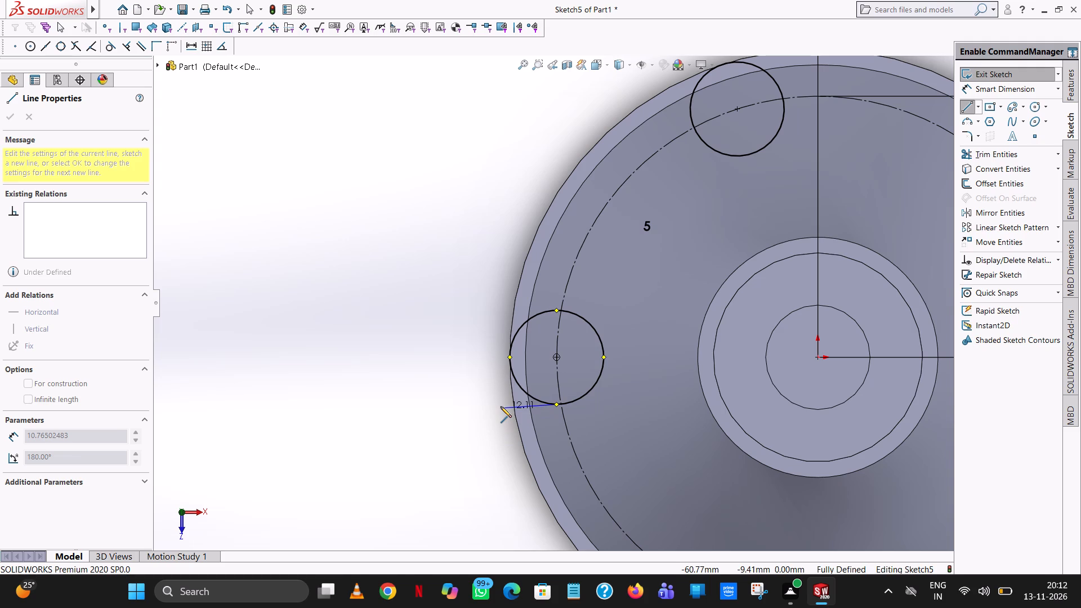
{"action": "left_click", "coordinate": [503, 467]}
{"action": "right_click", "coordinate": [503, 467]}
{"action": "left_click", "coordinate": [518, 474]}
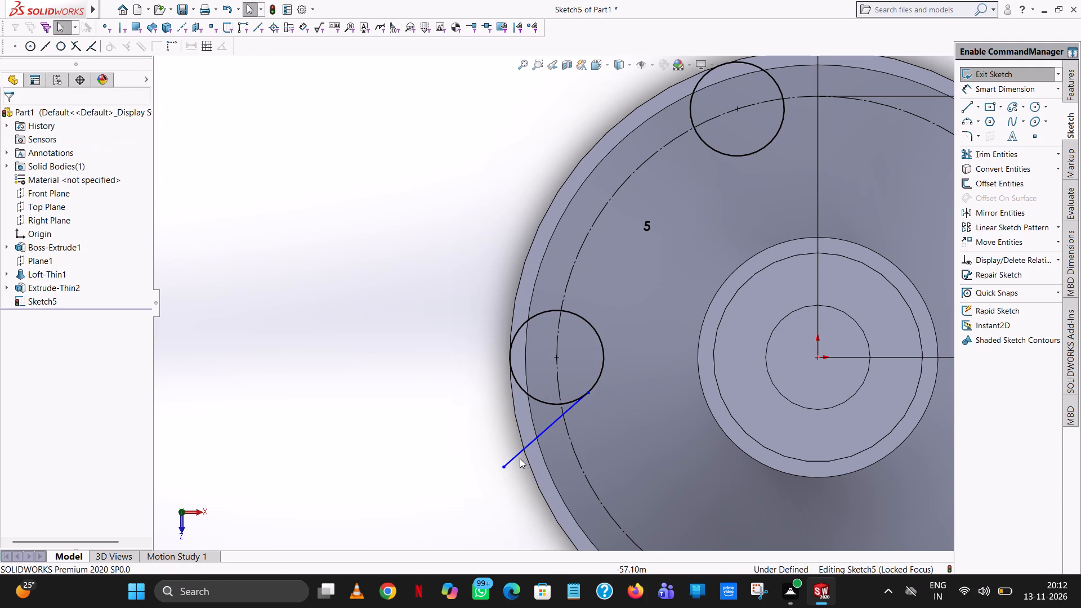
Set the tangent line's angle to 216°, entered as 180+36.
{"action": "left_click", "coordinate": [514, 457]}
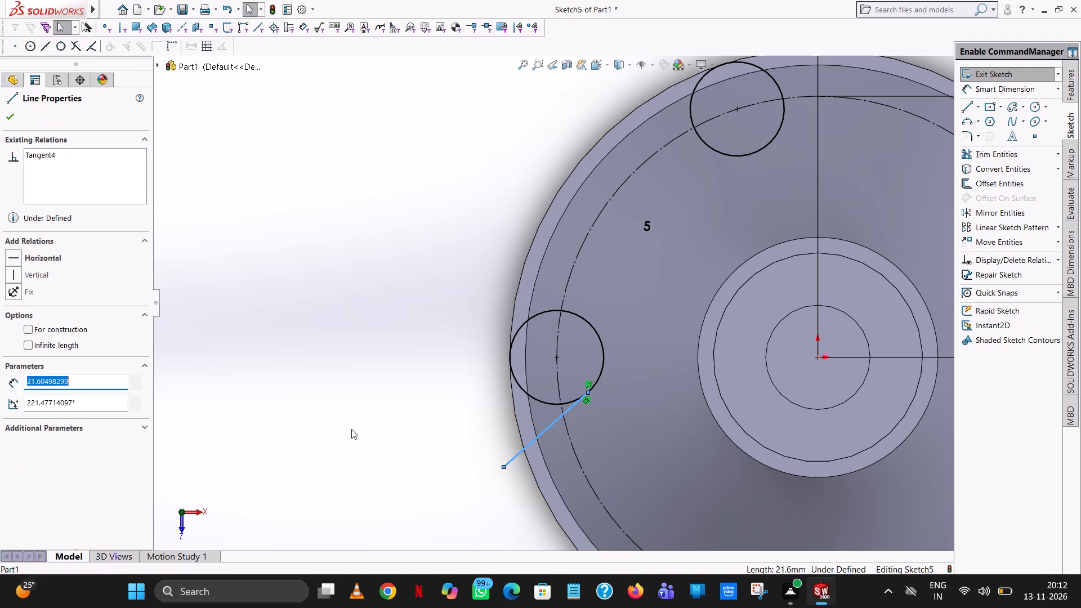
{"action": "double_click", "coordinate": [84, 409]}
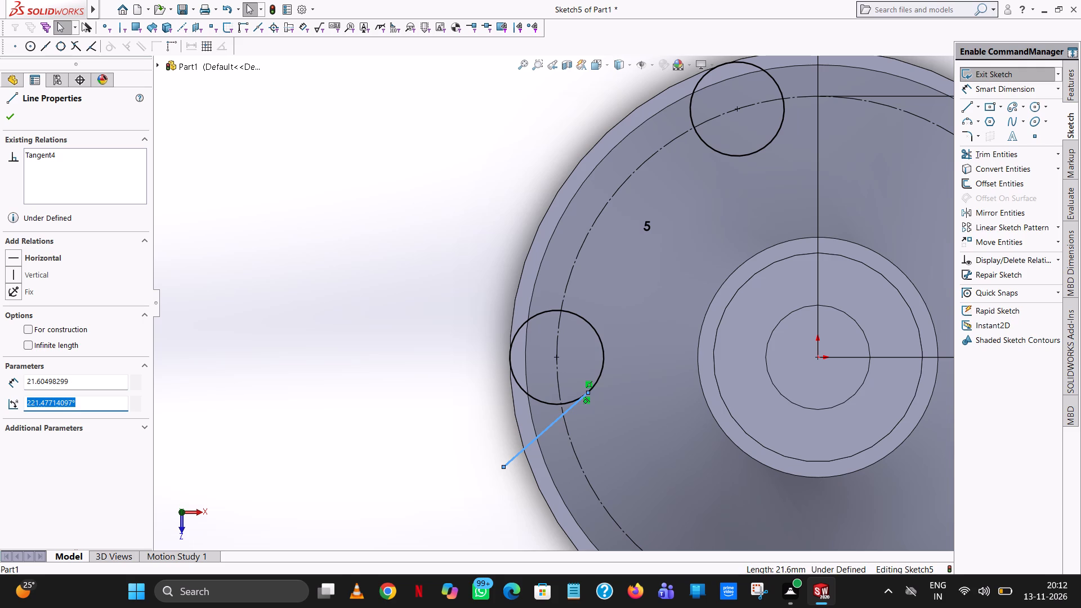
{"action": "type", "text": "180+36"}
{"action": "key", "text": "Return"}
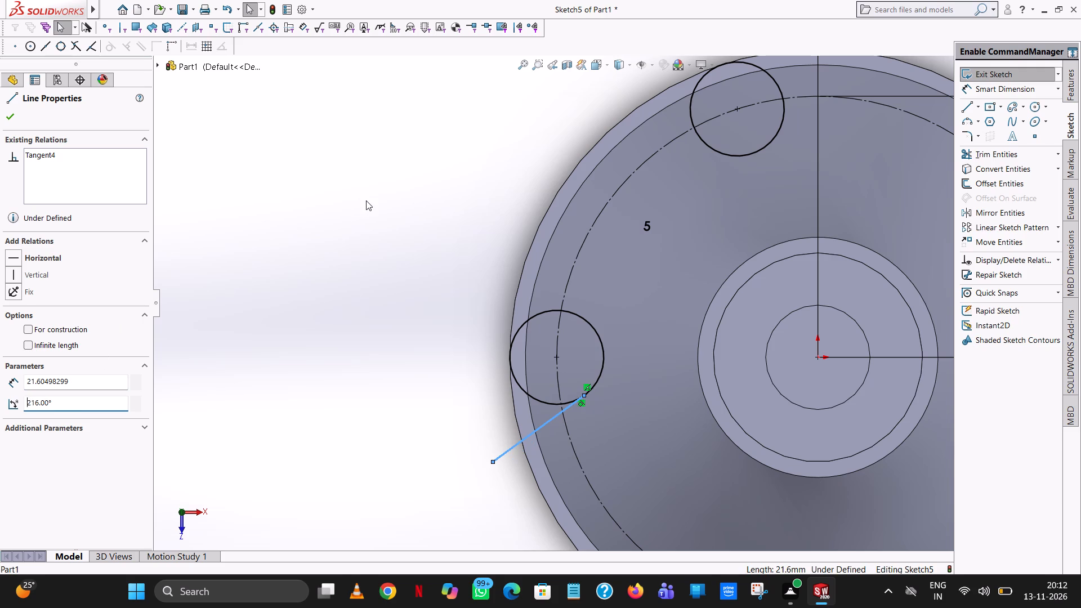
{"action": "left_click", "coordinate": [366, 200]}
Sketch a horizontal line about 12.2 mm long from the leftmost small circle's centre outward past the rim.
{"action": "scroll", "coordinate": [473, 260], "scroll_direction": "up", "scroll_amount": 4}
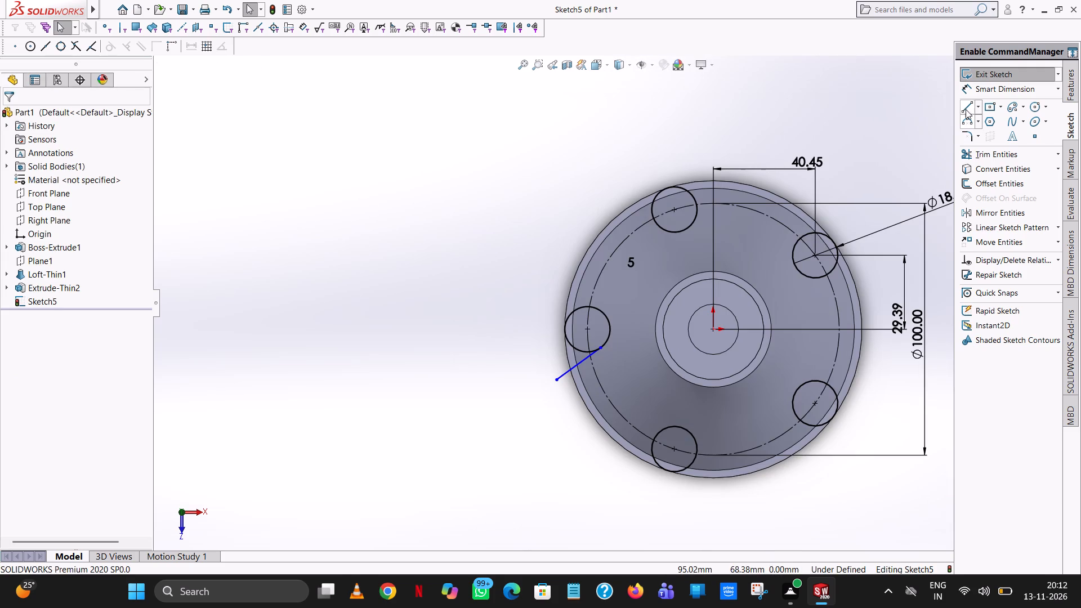
{"action": "left_click", "coordinate": [967, 107]}
{"action": "left_click", "coordinate": [589, 329]}
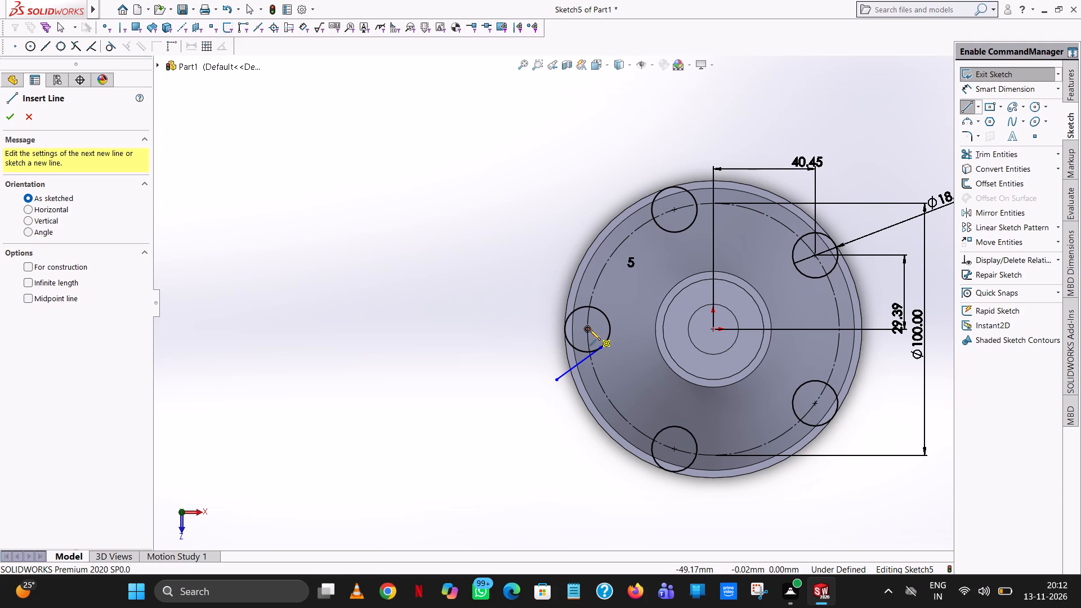
{"action": "left_click", "coordinate": [556, 329]}
{"action": "right_click", "coordinate": [556, 329]}
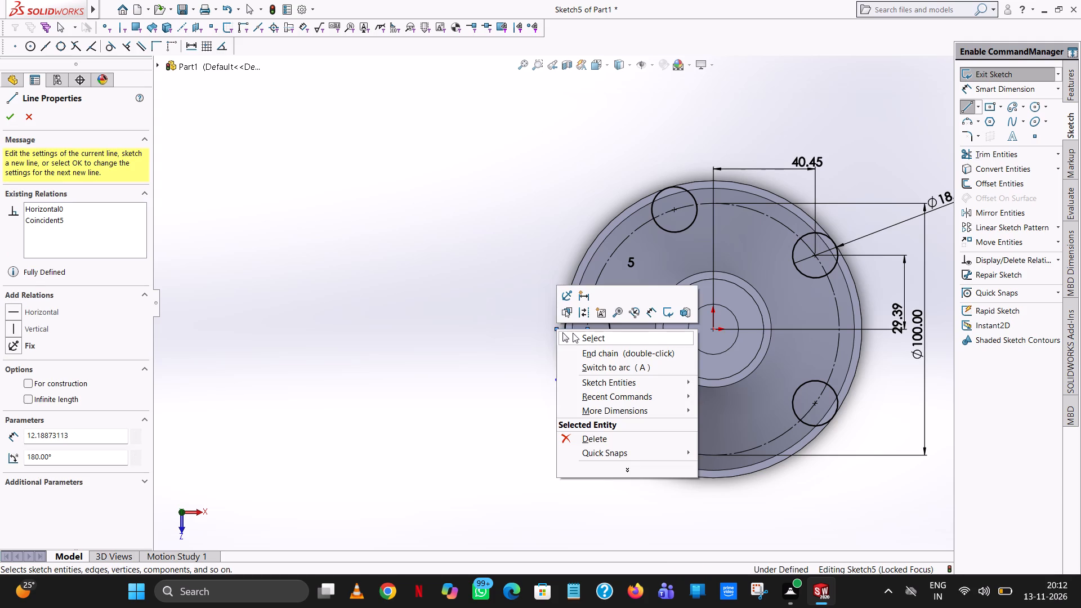
{"action": "left_click", "coordinate": [573, 333]}
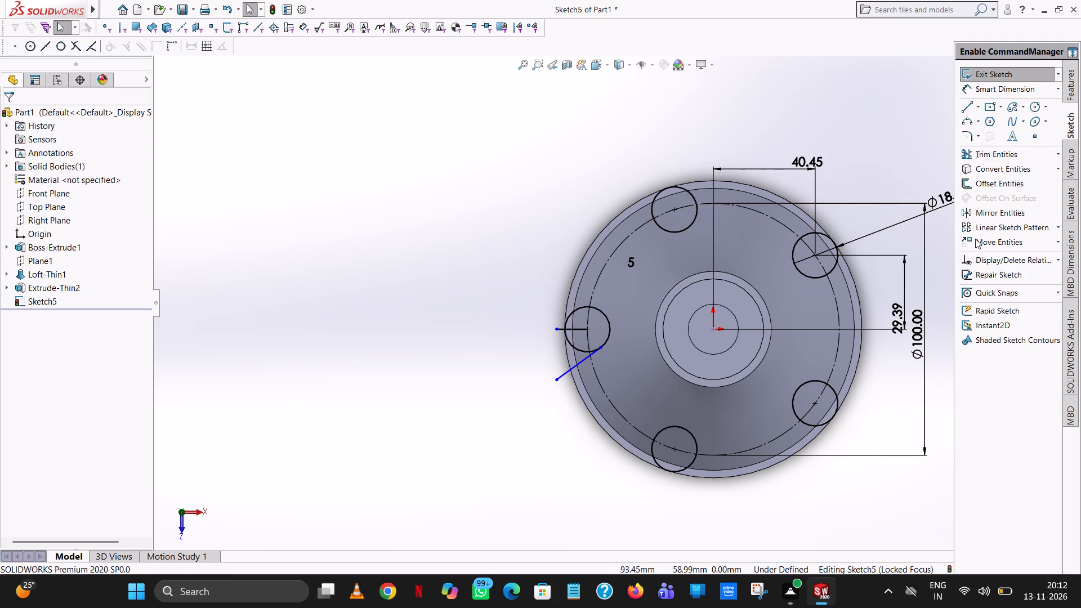
Mirror the 216° tangent line about the short horizontal line, keeping the original.
{"action": "left_click", "coordinate": [991, 214]}
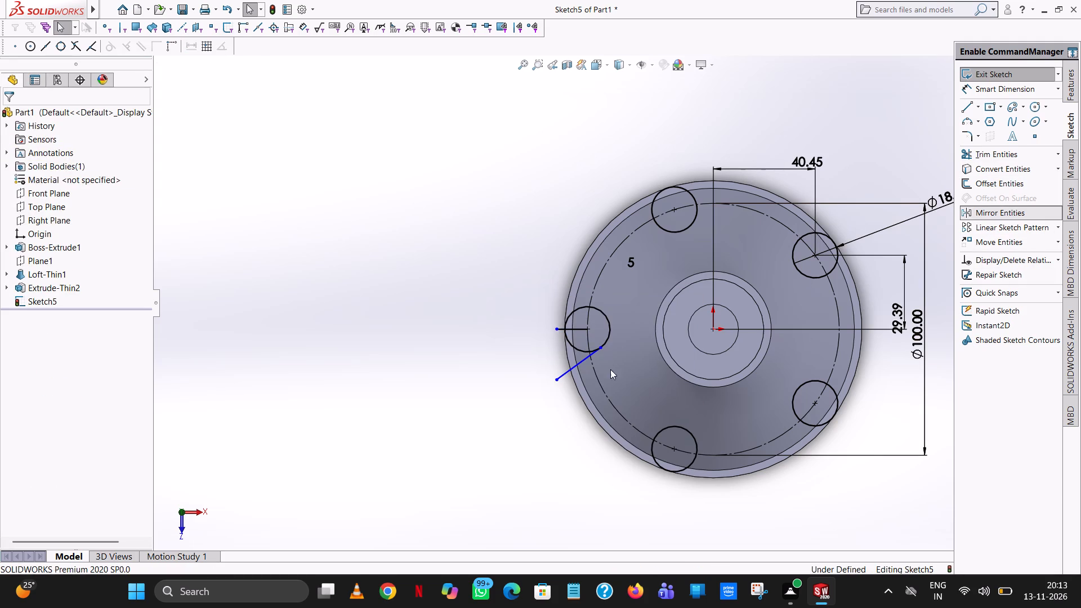
{"action": "left_click", "coordinate": [577, 366]}
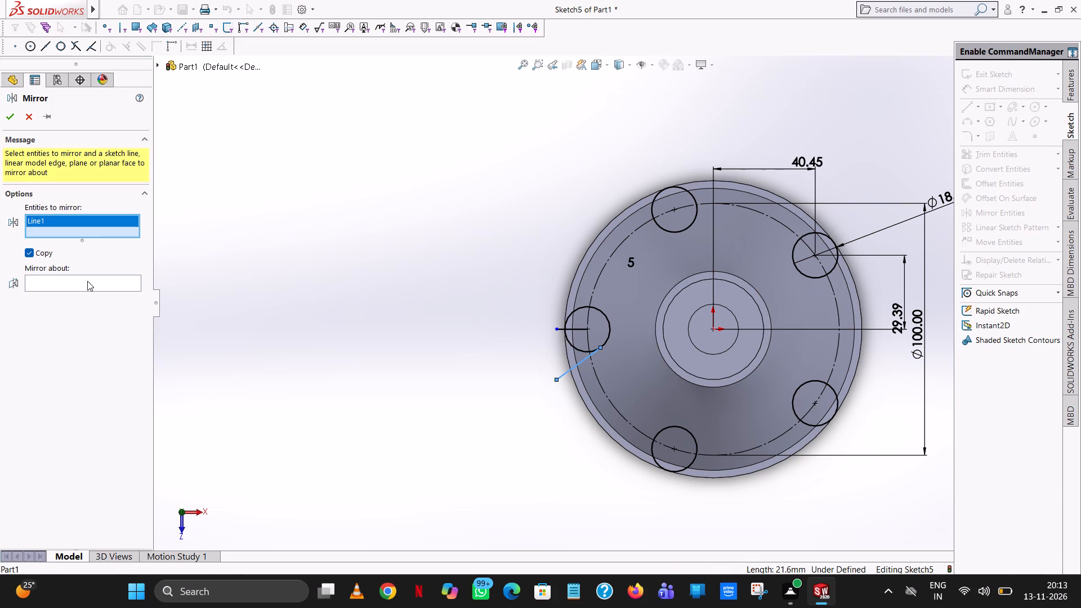
{"action": "left_click", "coordinate": [87, 281]}
{"action": "left_click", "coordinate": [574, 330]}
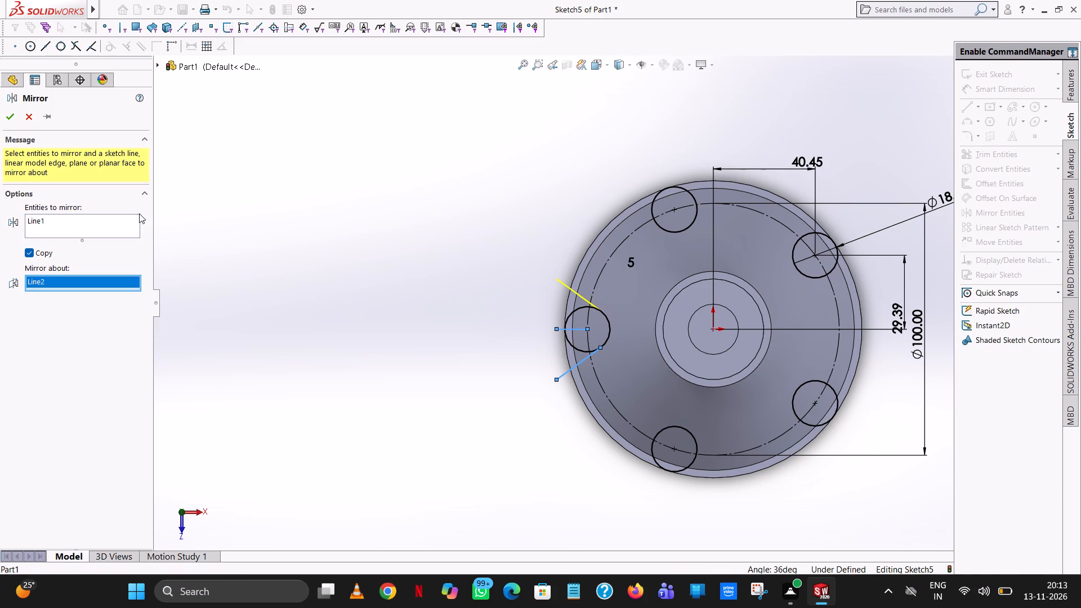
{"action": "left_click", "coordinate": [11, 120]}
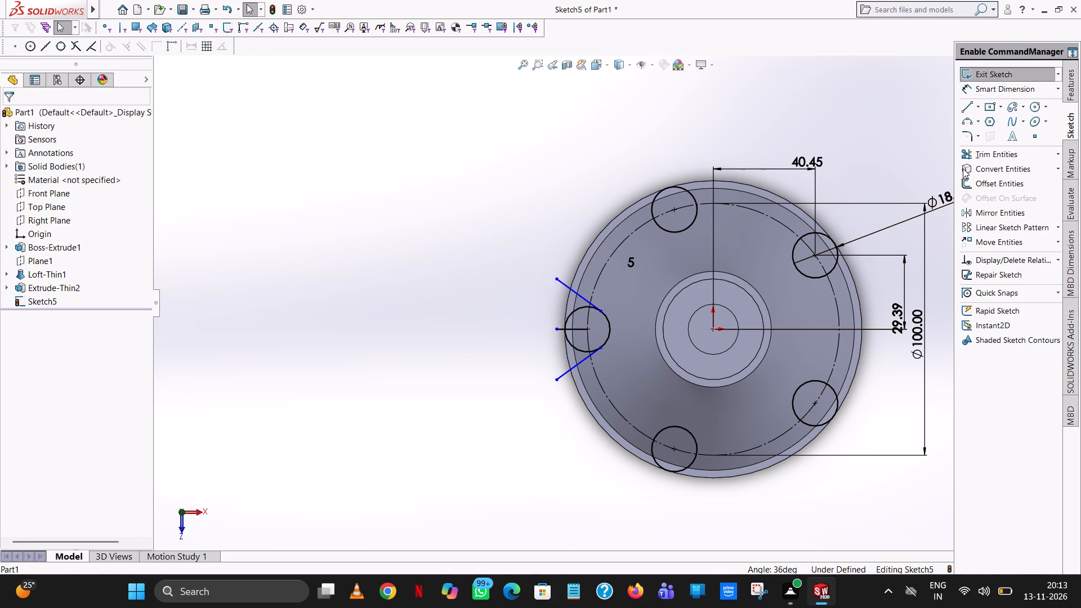
Trim away the horizontal line and the leftmost circle's outer portions, keeping only the inner arc between the two tangent lines.
{"action": "left_click", "coordinate": [976, 155]}
{"action": "left_click", "coordinate": [577, 332]}
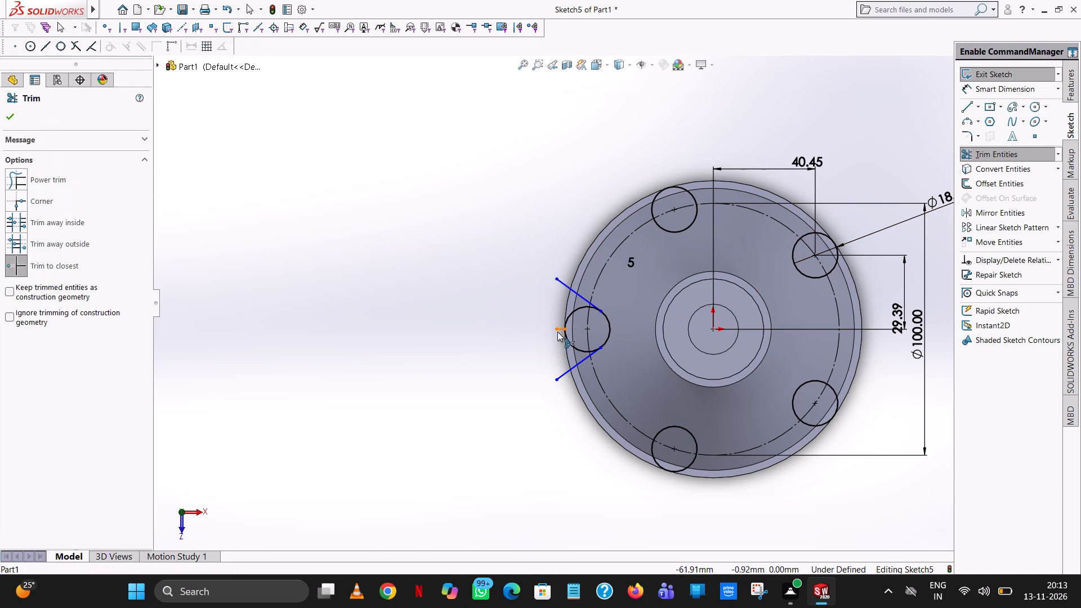
{"action": "left_click", "coordinate": [557, 332]}
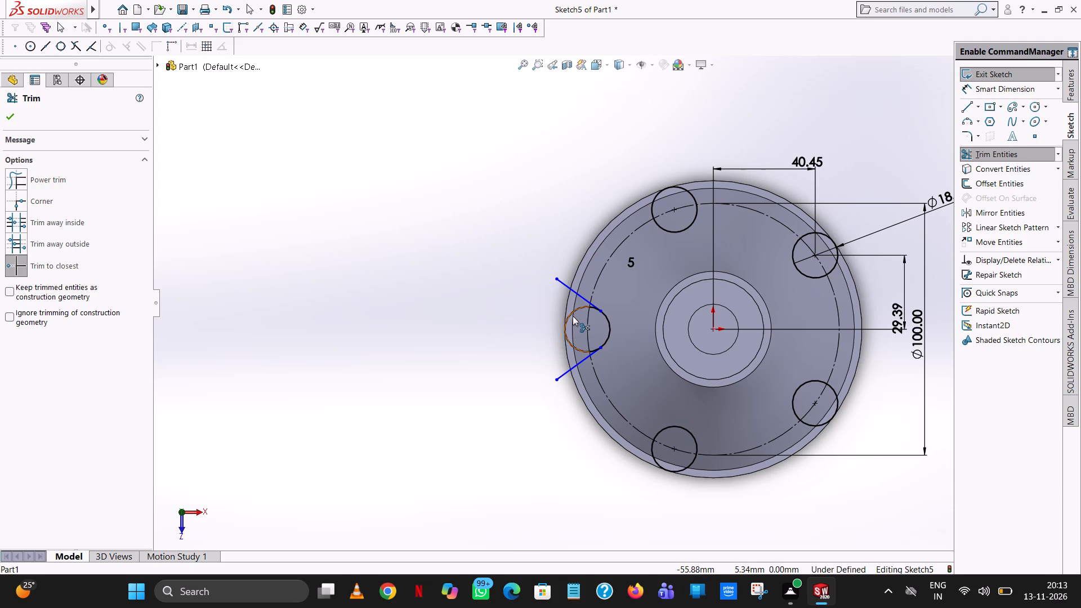
{"action": "left_click", "coordinate": [573, 316]}
{"action": "scroll", "coordinate": [597, 328], "scroll_direction": "down", "scroll_amount": 6}
{"action": "left_click", "coordinate": [592, 251]}
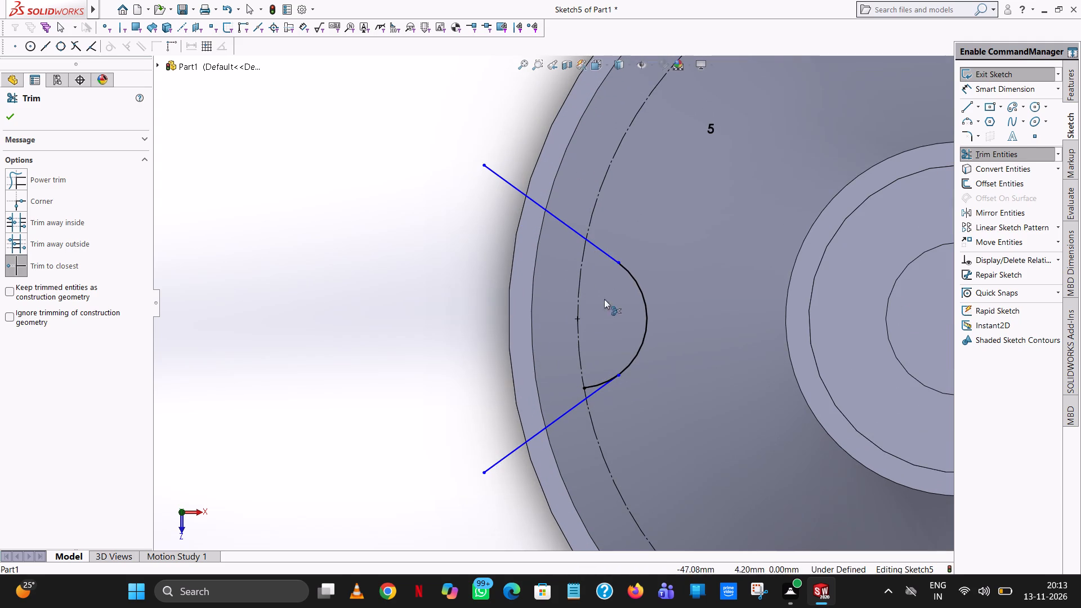
{"action": "left_click", "coordinate": [592, 383]}
{"action": "scroll", "coordinate": [485, 334], "scroll_direction": "up", "scroll_amount": 5}
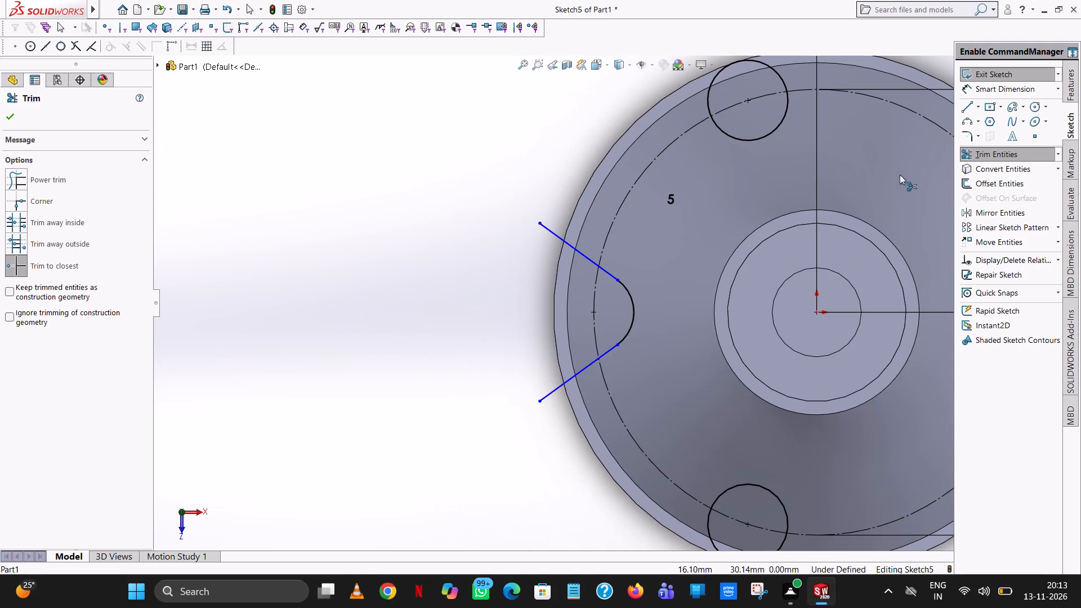
Sketch a 59 mm radius circle centred on the origin, following the rim's outer edge.
{"action": "left_click", "coordinate": [1030, 111]}
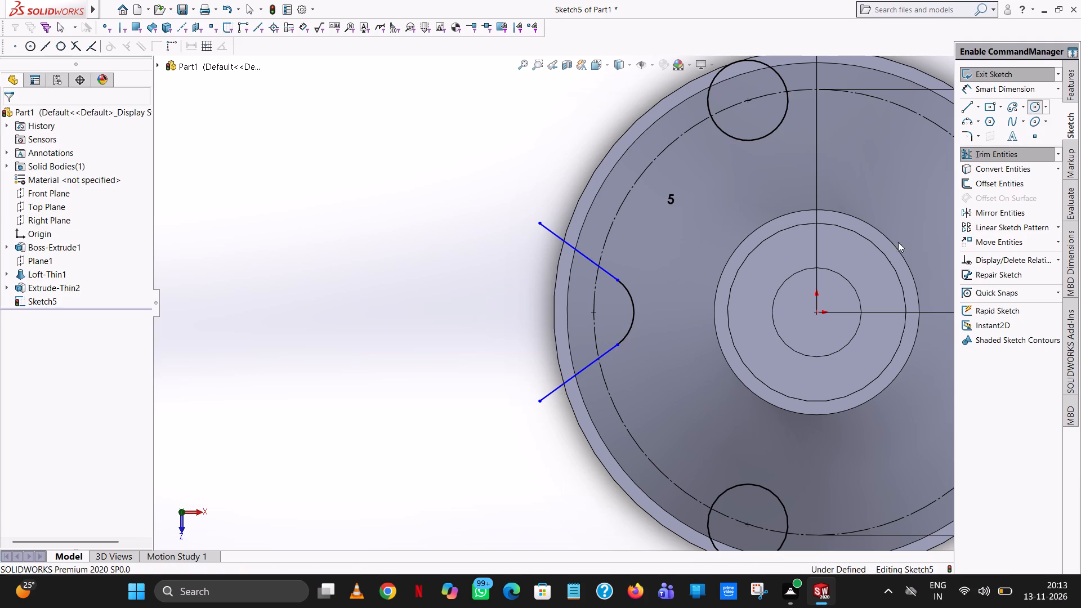
{"action": "left_click", "coordinate": [816, 312]}
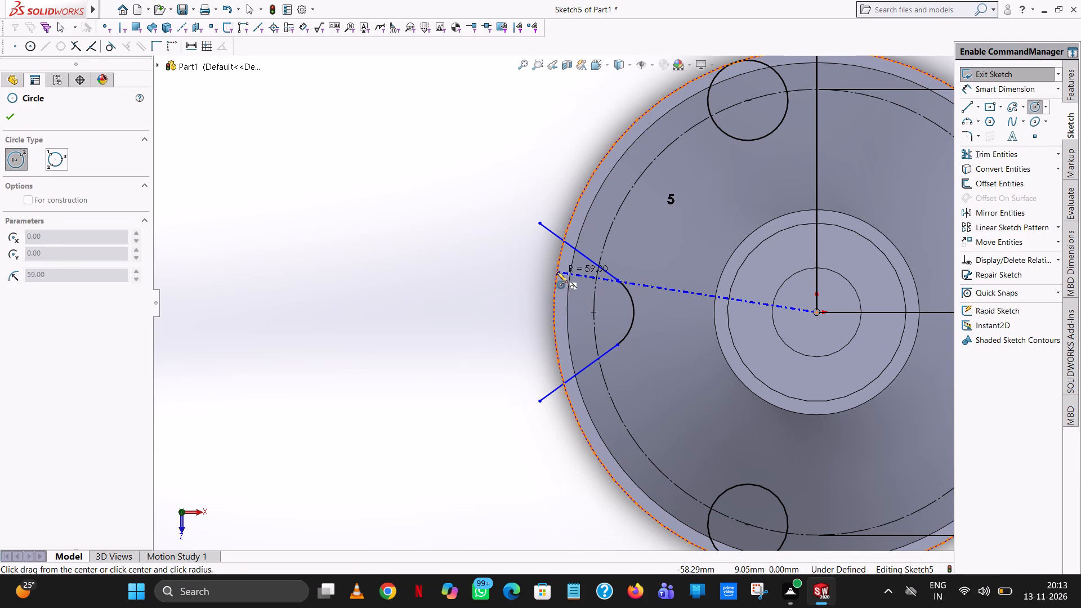
{"action": "left_click", "coordinate": [557, 272]}
{"action": "right_click", "coordinate": [557, 272]}
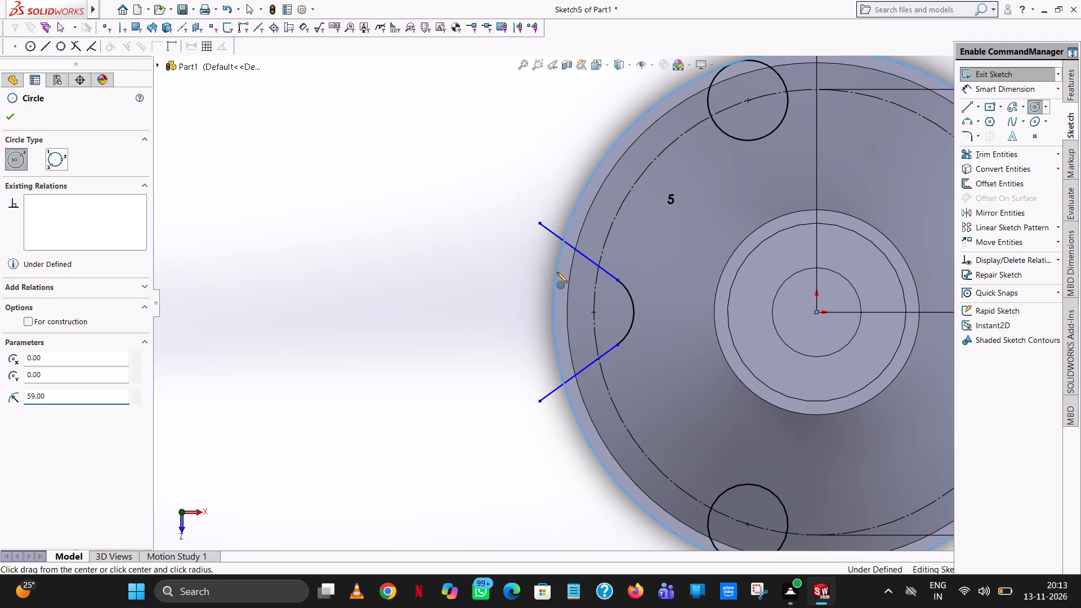
{"action": "left_click", "coordinate": [579, 280]}
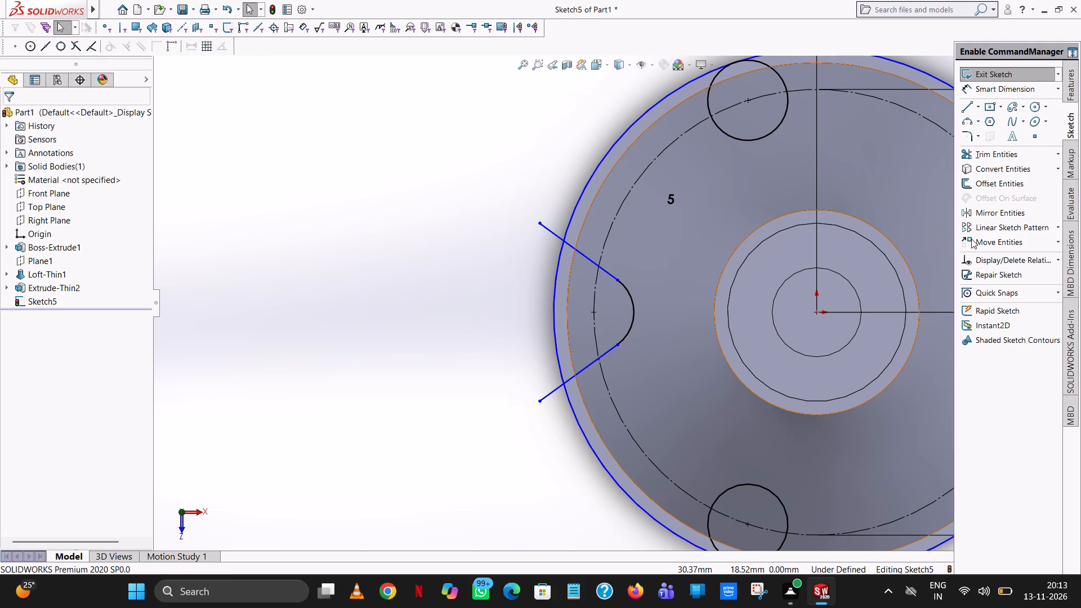
Trim the ends of both tangent lines that extend beyond the 59 mm radius circle.
{"action": "left_click", "coordinate": [997, 153]}
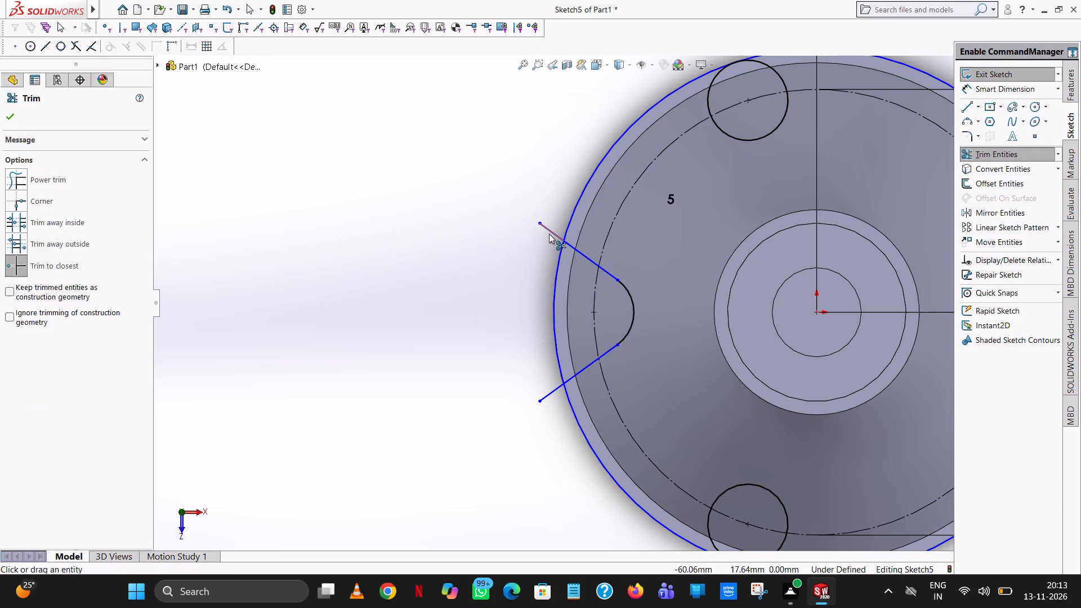
{"action": "left_click", "coordinate": [549, 233]}
{"action": "left_click", "coordinate": [549, 396]}
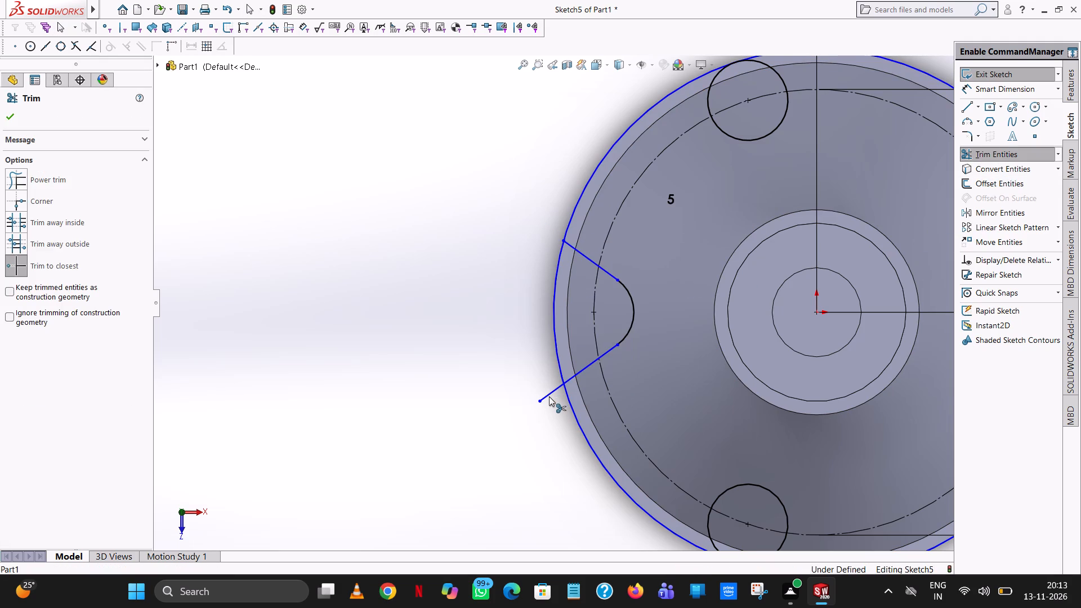
{"action": "scroll", "coordinate": [445, 371], "scroll_direction": "up", "scroll_amount": 4}
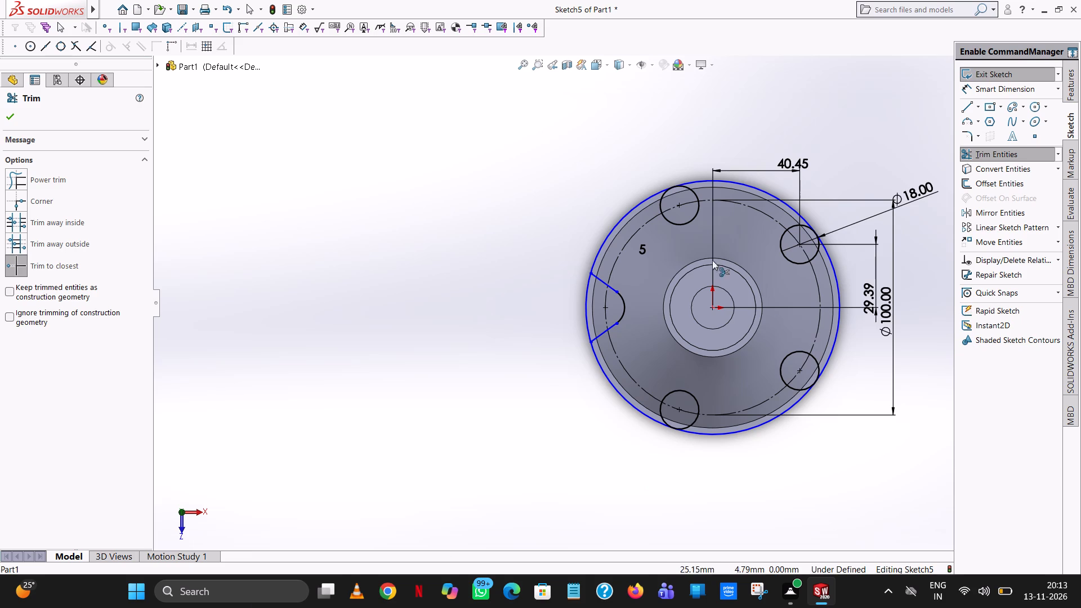
{"action": "left_click", "coordinate": [10, 117]}
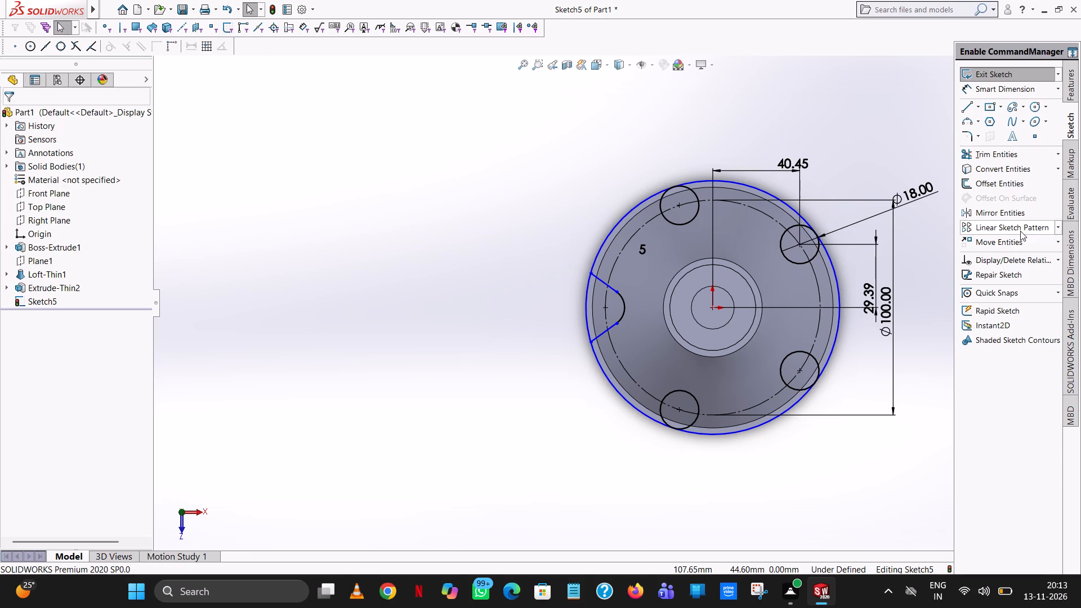
Circular-pattern the leftmost notch's two tangent lines about the origin as 5 equally spaced instances over 360°.
{"action": "left_click", "coordinate": [1058, 228]}
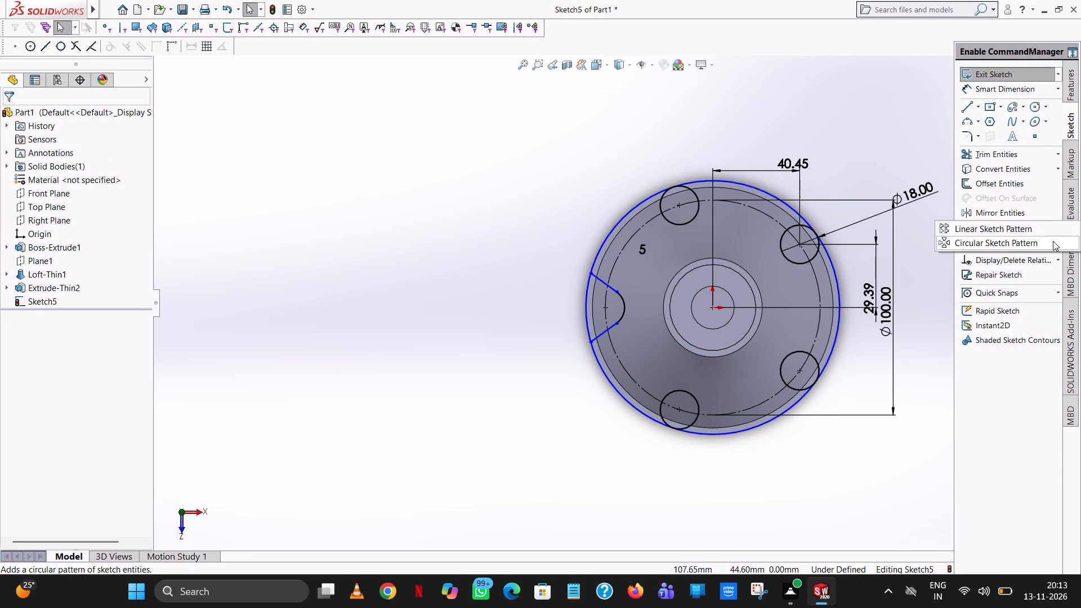
{"action": "left_click", "coordinate": [1053, 241]}
{"action": "left_click", "coordinate": [600, 337]}
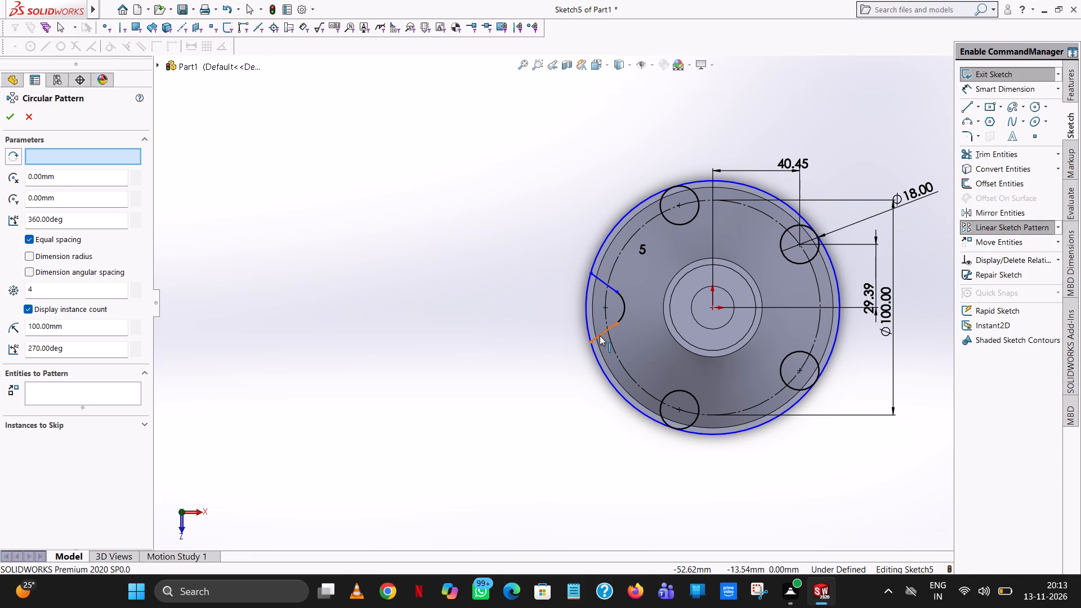
{"action": "left_click", "coordinate": [601, 279]}
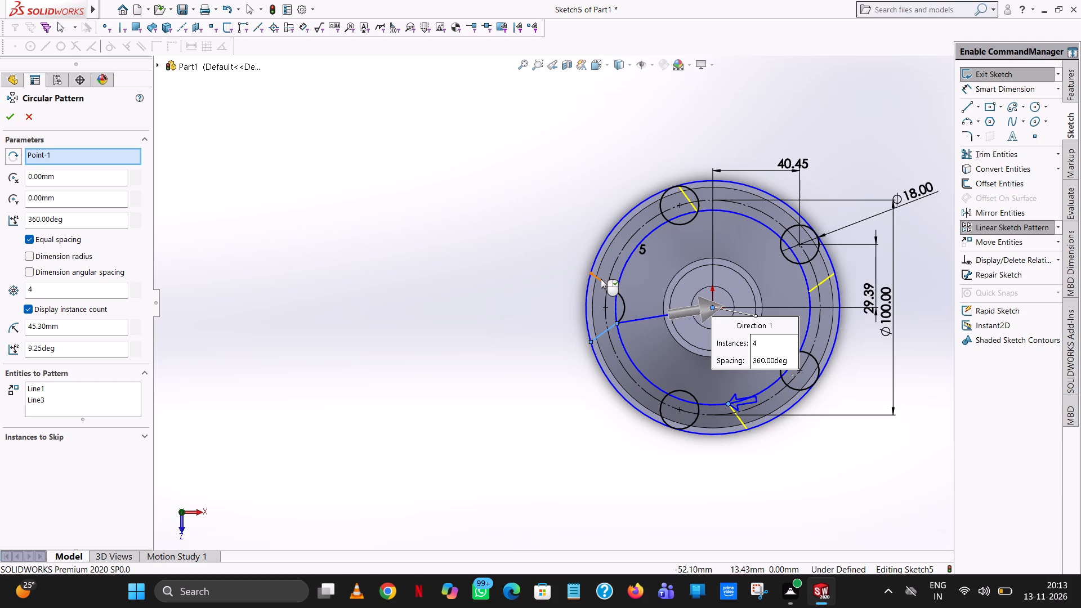
{"action": "left_click", "coordinate": [133, 284]}
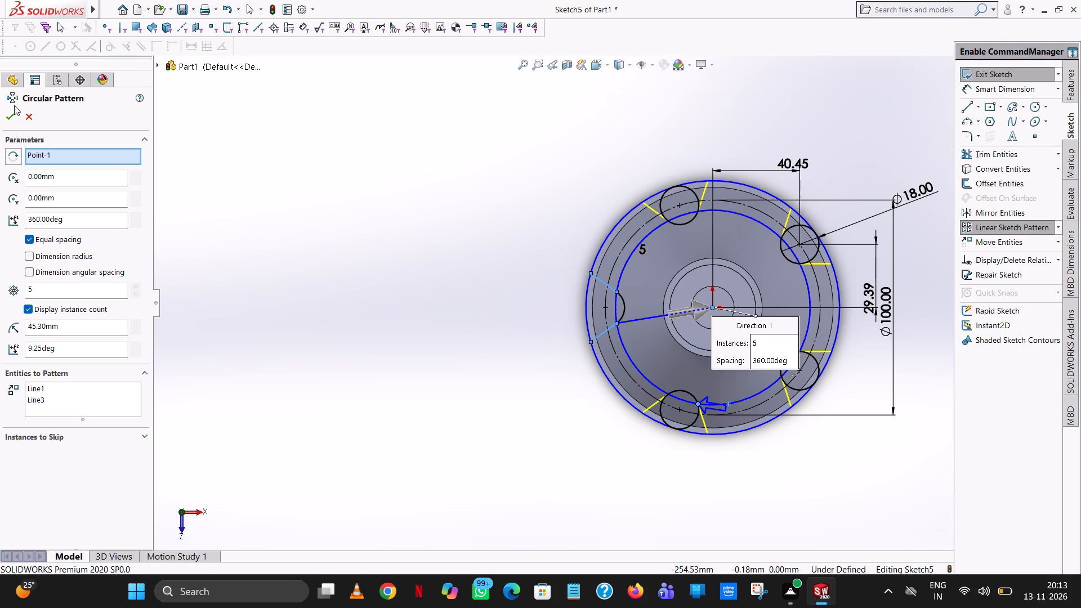
{"action": "left_click", "coordinate": [9, 111]}
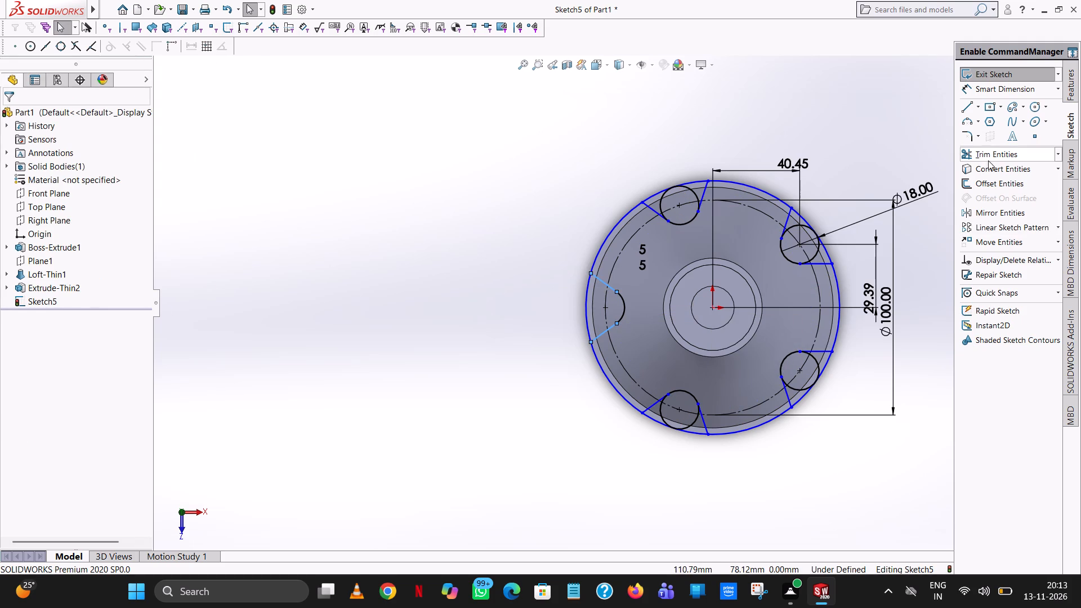
Trim the upper-left circle down to the inner arc between its two patterned tangent lines.
{"action": "left_click", "coordinate": [989, 160]}
{"action": "left_click", "coordinate": [691, 190]}
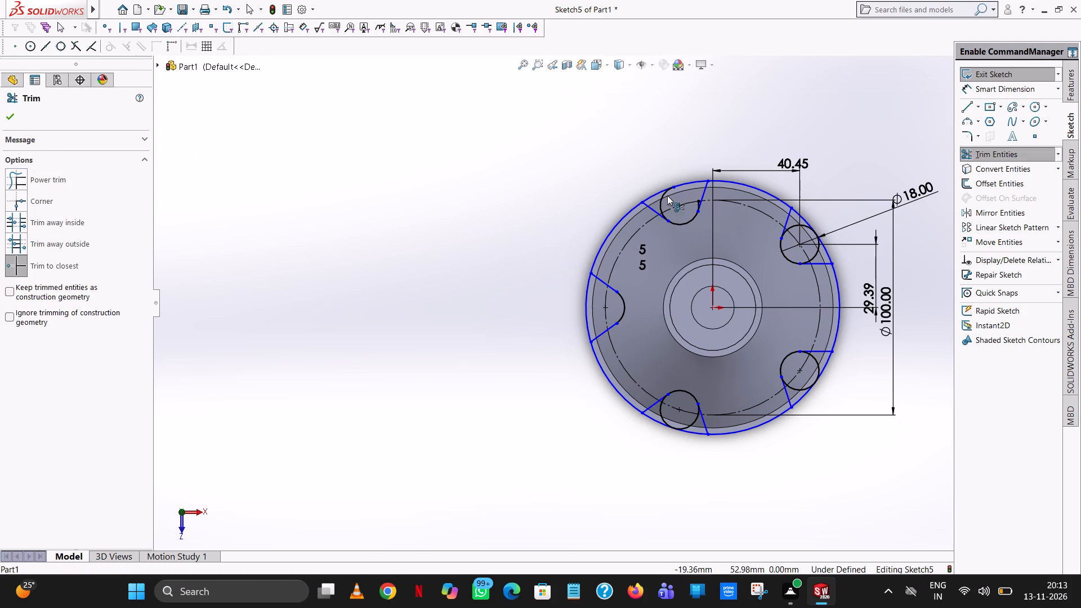
{"action": "left_click", "coordinate": [662, 197]}
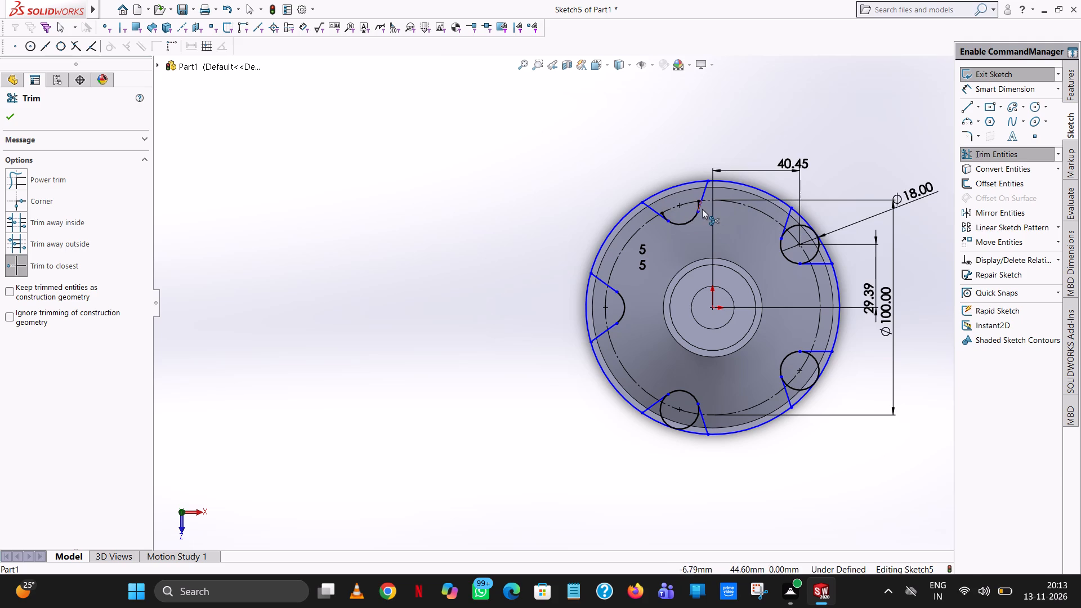
{"action": "scroll", "coordinate": [702, 209], "scroll_direction": "down", "scroll_amount": 7}
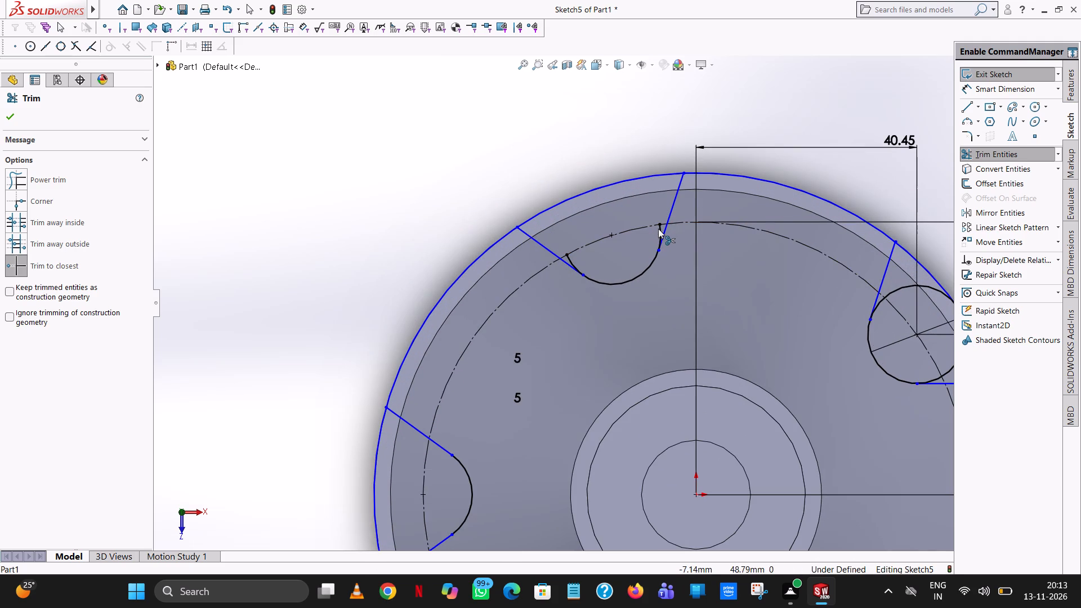
{"action": "left_click", "coordinate": [658, 229]}
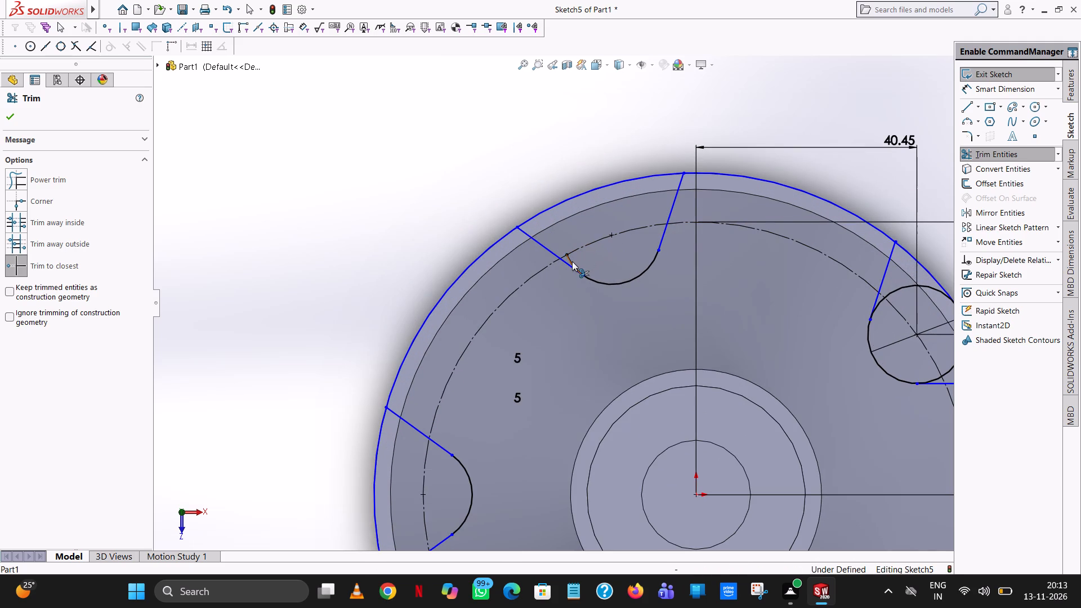
{"action": "left_click", "coordinate": [572, 261]}
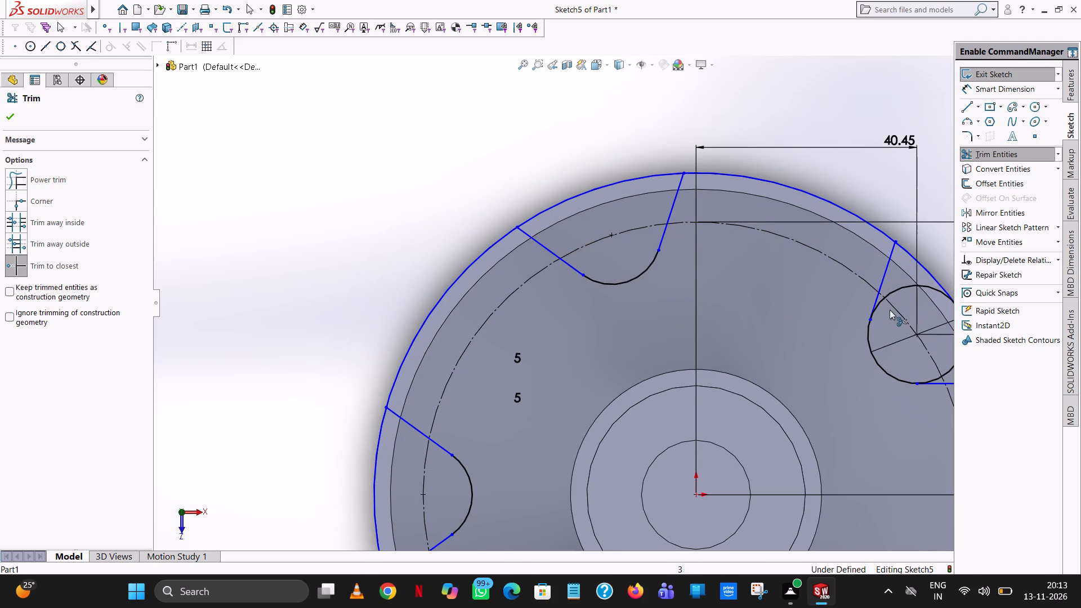
Trim the outer portions of the upper-right 18 mm circle, keeping its tangent lines full length and the inner arc between them.
{"action": "left_click", "coordinate": [894, 293]}
{"action": "left_click", "coordinate": [878, 305]}
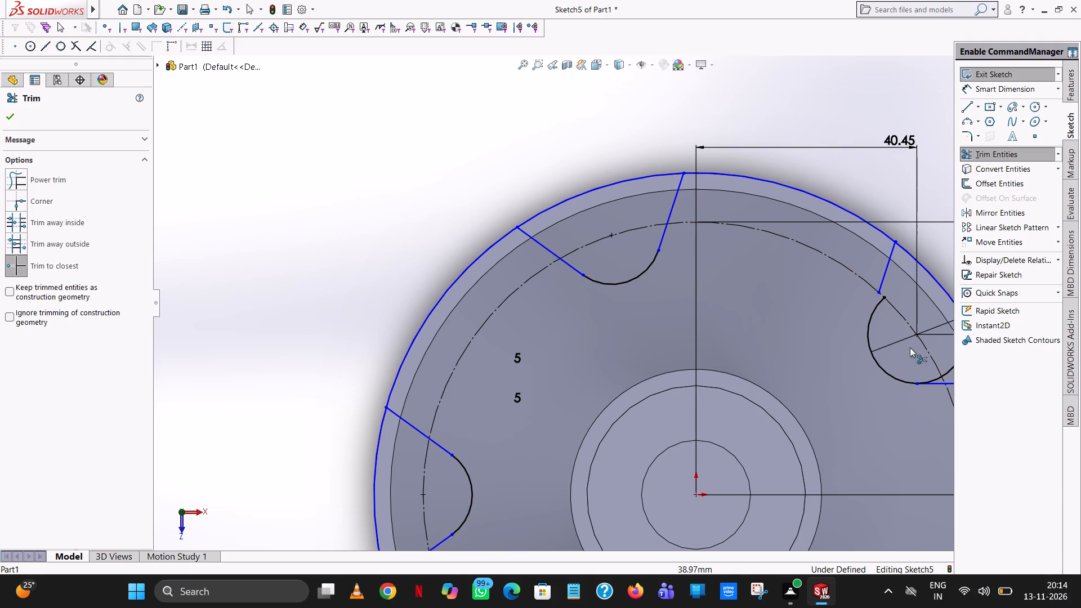
{"action": "left_click", "coordinate": [229, 11]}
{"action": "left_click", "coordinate": [1016, 155]}
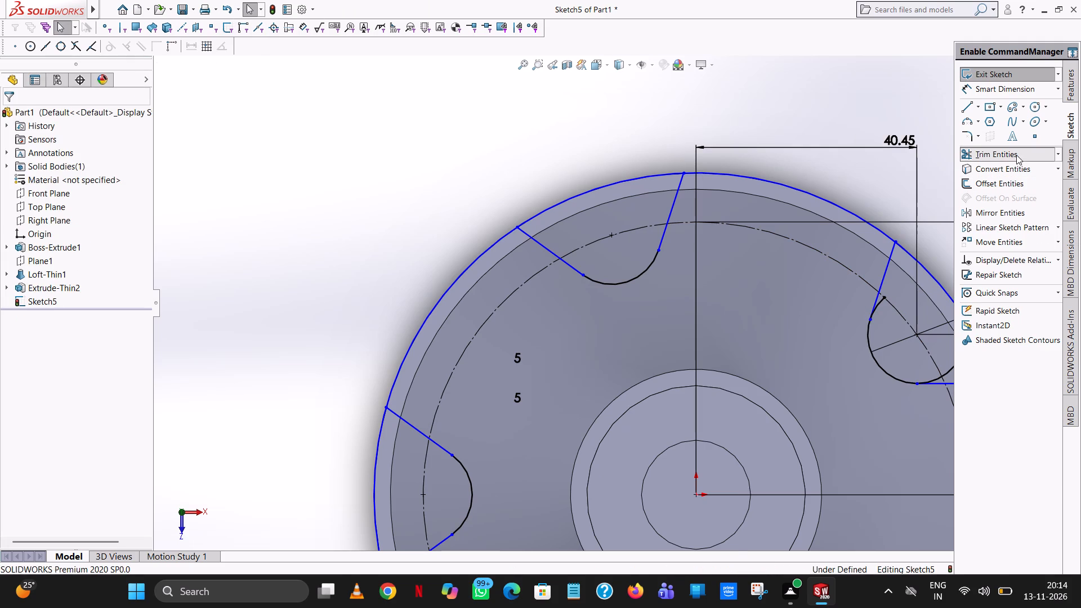
{"action": "left_click", "coordinate": [881, 303]}
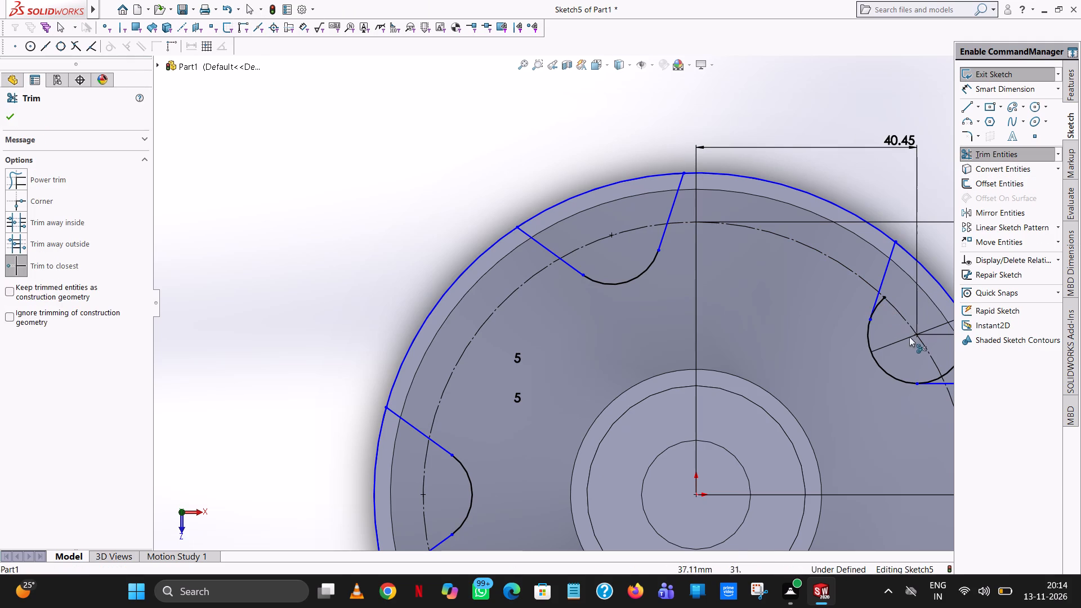
{"action": "left_click", "coordinate": [946, 374]}
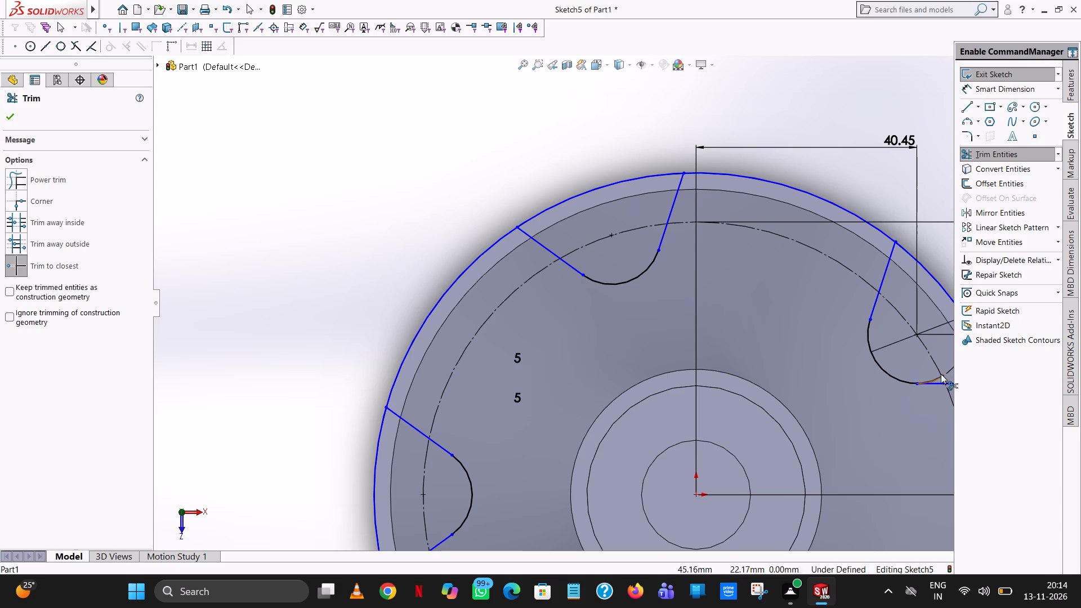
{"action": "left_click", "coordinate": [937, 378]}
{"action": "scroll", "coordinate": [930, 369], "scroll_direction": "up", "scroll_amount": 3}
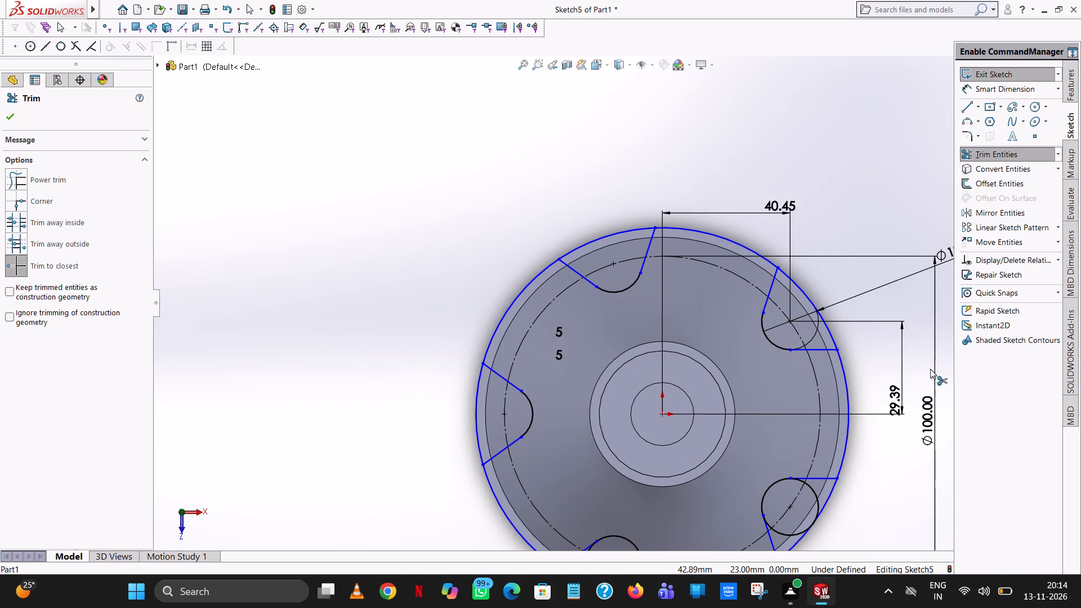
{"action": "left_click", "coordinate": [812, 332]}
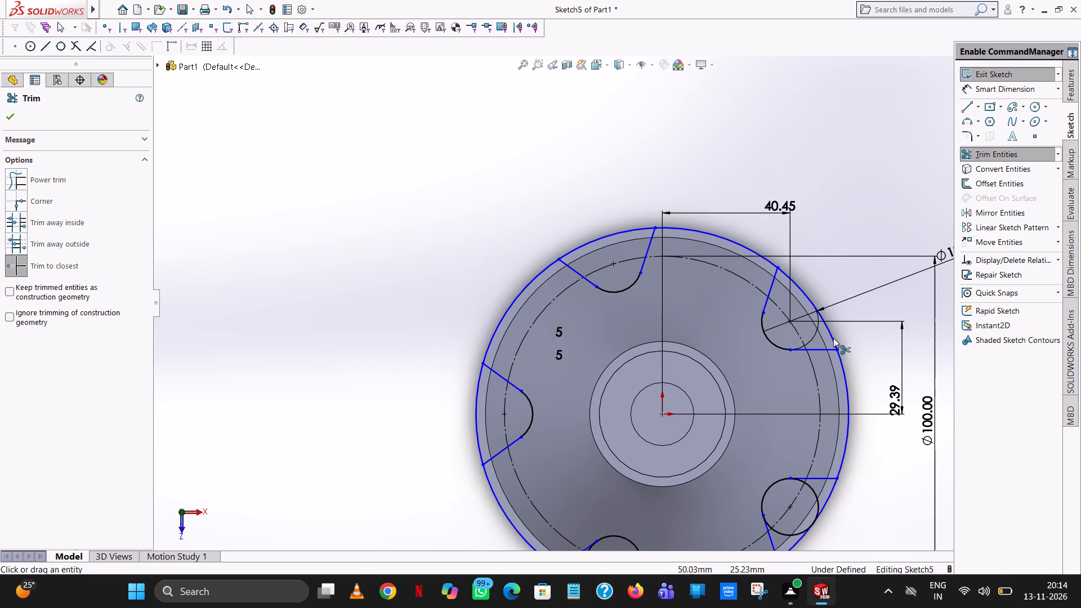
Trim the lower-right circle down to the inner arc between its two tangent lines.
{"action": "scroll", "coordinate": [816, 507], "scroll_direction": "down", "scroll_amount": 5}
{"action": "scroll", "coordinate": [690, 388], "scroll_direction": "down", "scroll_amount": 6}
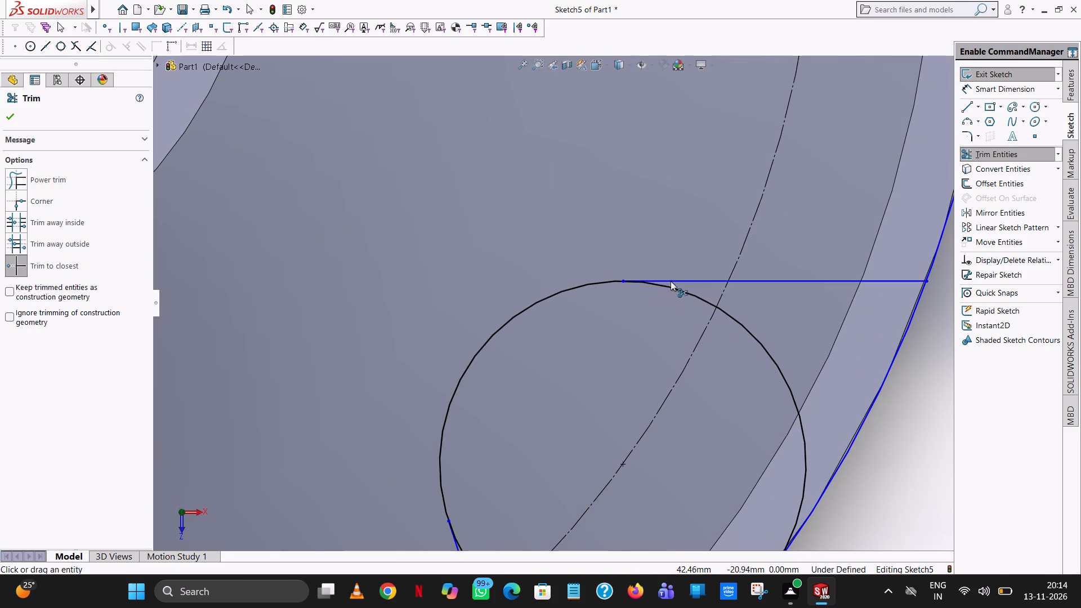
{"action": "left_click", "coordinate": [673, 286]}
{"action": "scroll", "coordinate": [665, 327], "scroll_direction": "up", "scroll_amount": 4}
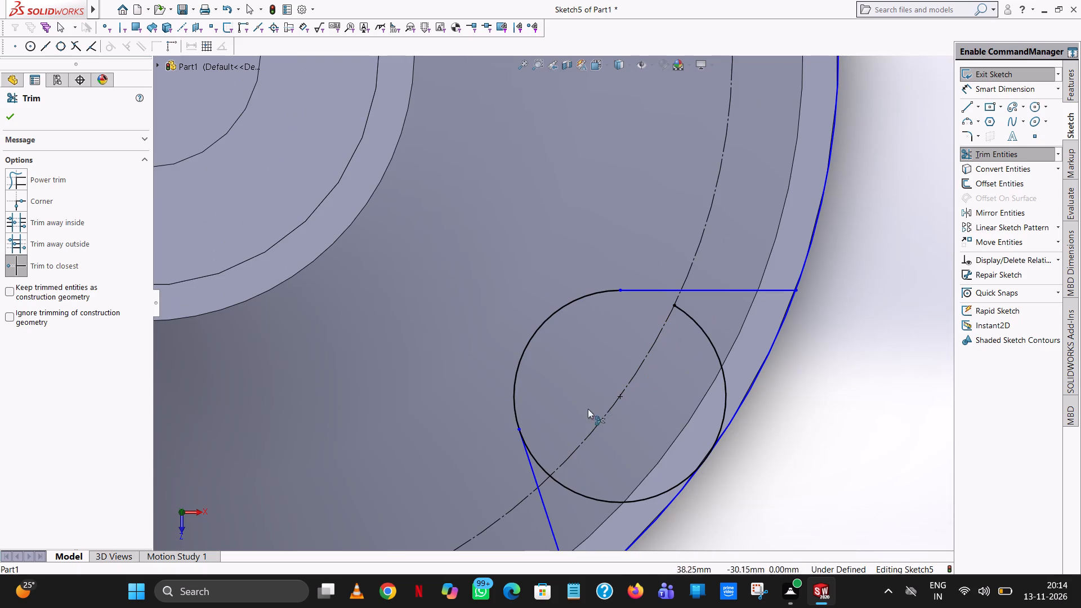
{"action": "left_click", "coordinate": [539, 467]}
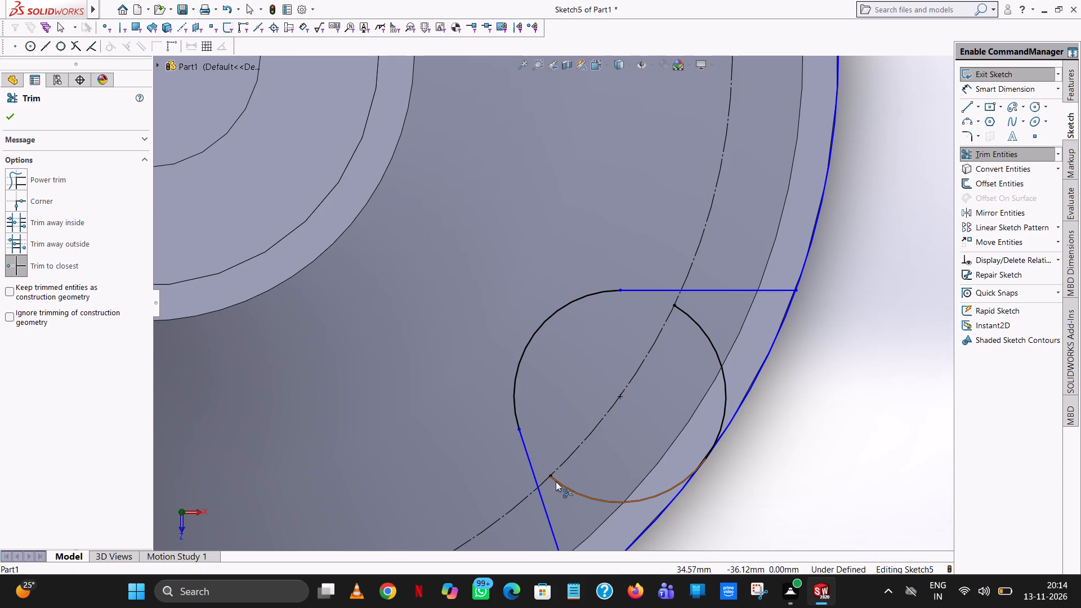
{"action": "left_click", "coordinate": [574, 493]}
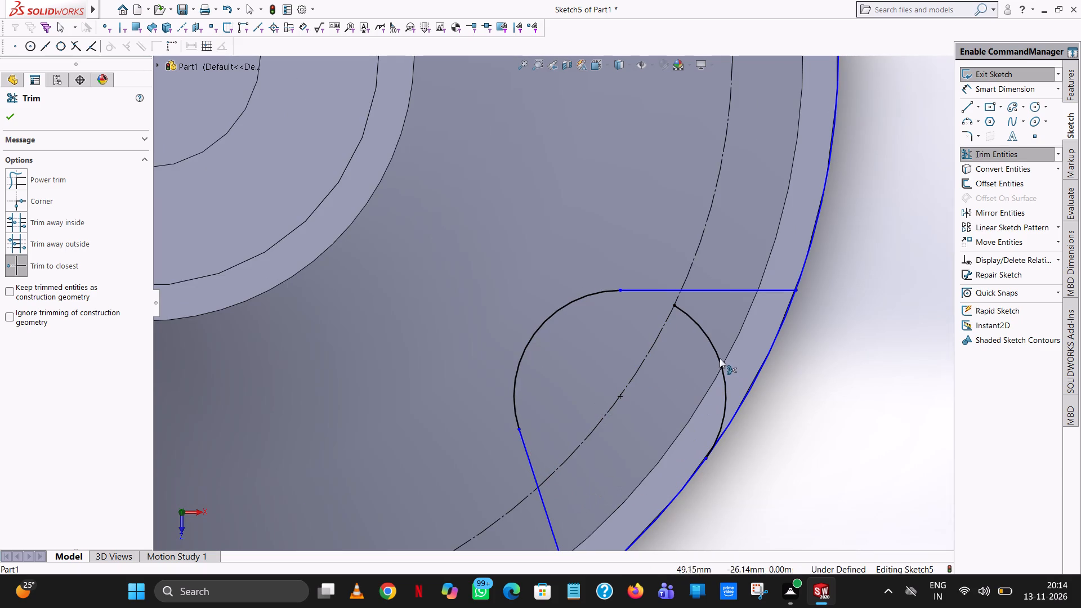
{"action": "left_click", "coordinate": [716, 358]}
Trim the lower-left circle down to the inner arc between its two tangent lines and finish trimming.
{"action": "scroll", "coordinate": [672, 388], "scroll_direction": "up", "scroll_amount": 6}
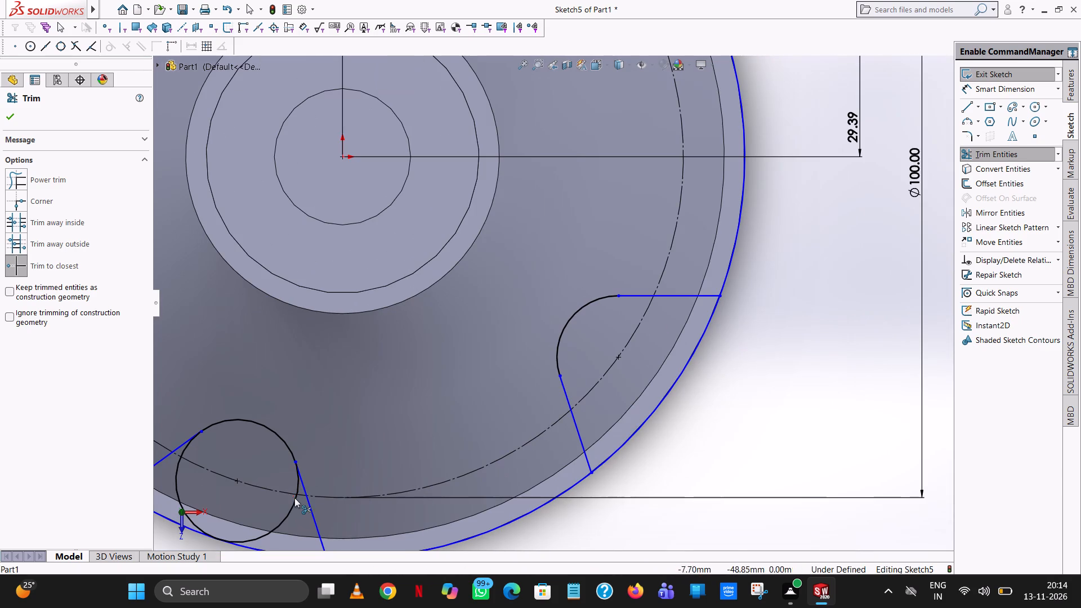
{"action": "left_click", "coordinate": [298, 487]}
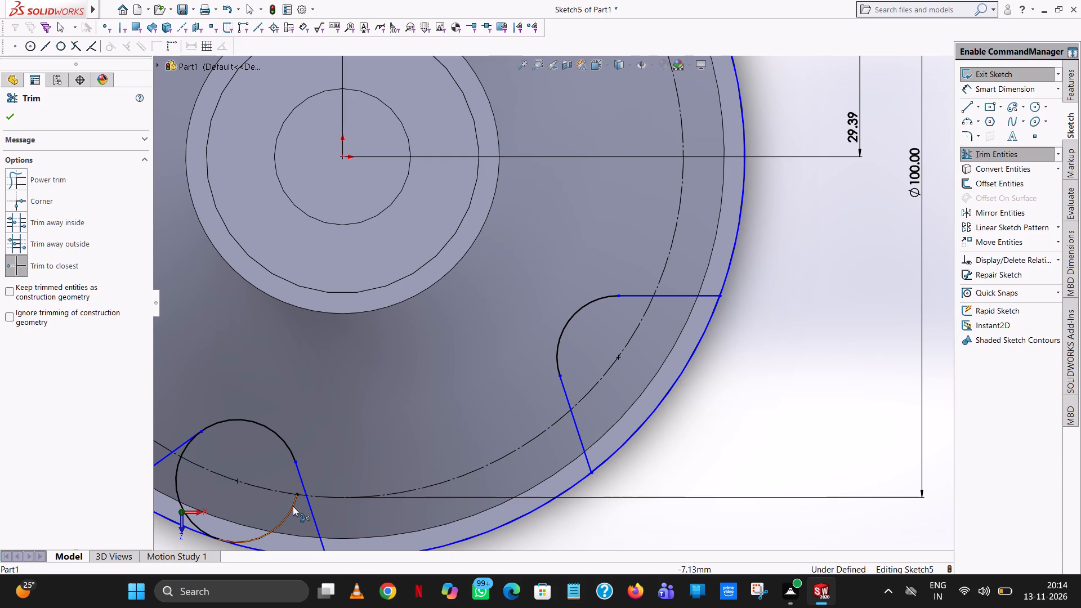
{"action": "left_click", "coordinate": [293, 506]}
{"action": "left_click", "coordinate": [177, 487]}
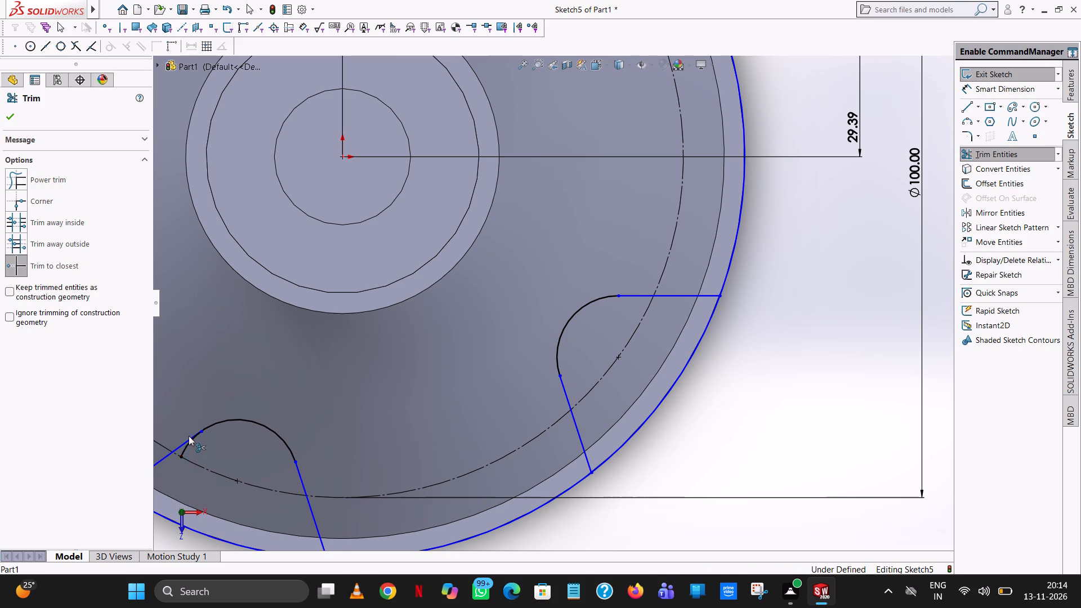
{"action": "scroll", "coordinate": [186, 459], "scroll_direction": "down", "scroll_amount": 7}
{"action": "left_click", "coordinate": [351, 365]}
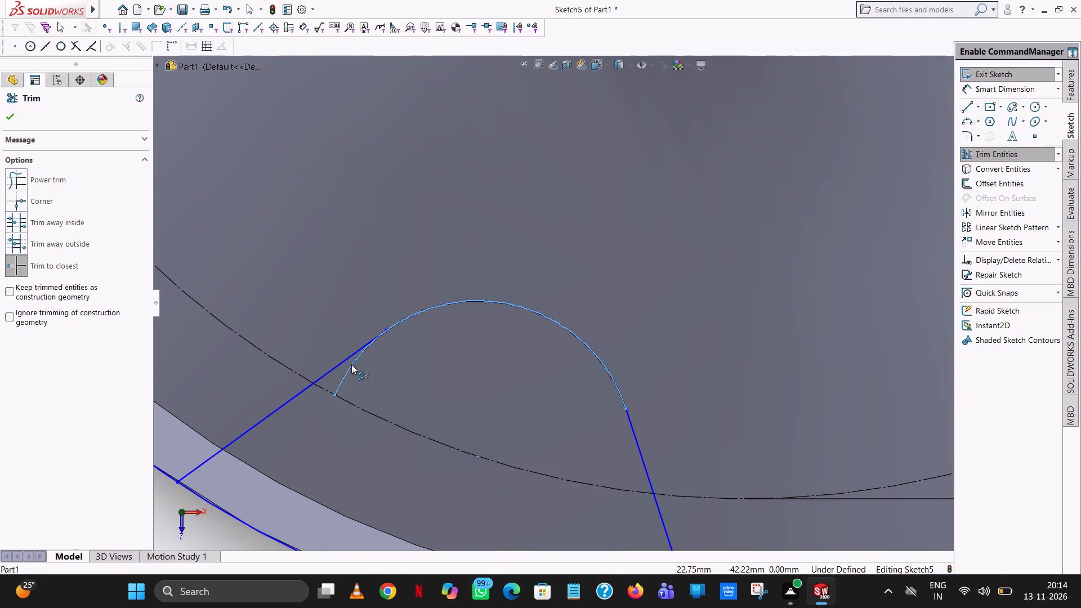
{"action": "scroll", "coordinate": [361, 355], "scroll_direction": "up", "scroll_amount": 12}
{"action": "scroll", "coordinate": [436, 132], "scroll_direction": "up", "scroll_amount": 5}
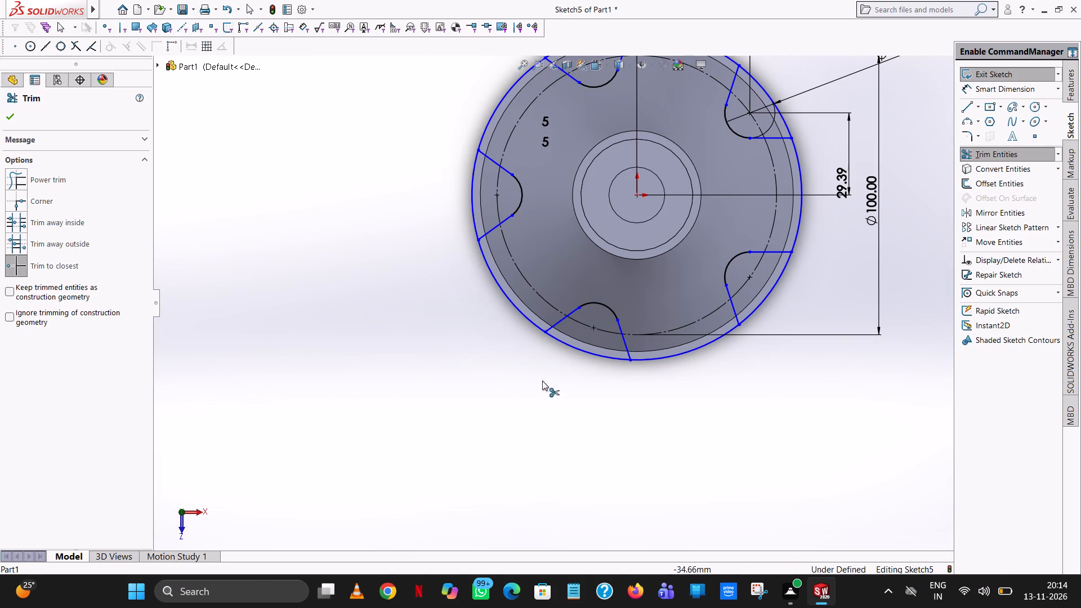
{"action": "scroll", "coordinate": [828, 163], "scroll_direction": "up", "scroll_amount": 2}
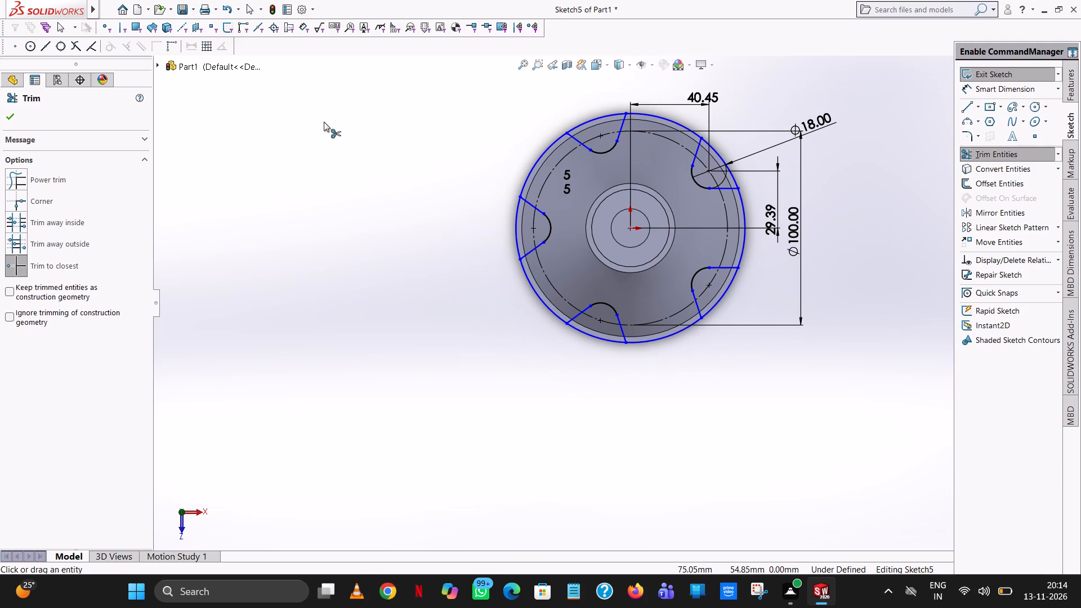
{"action": "left_click", "coordinate": [3, 117]}
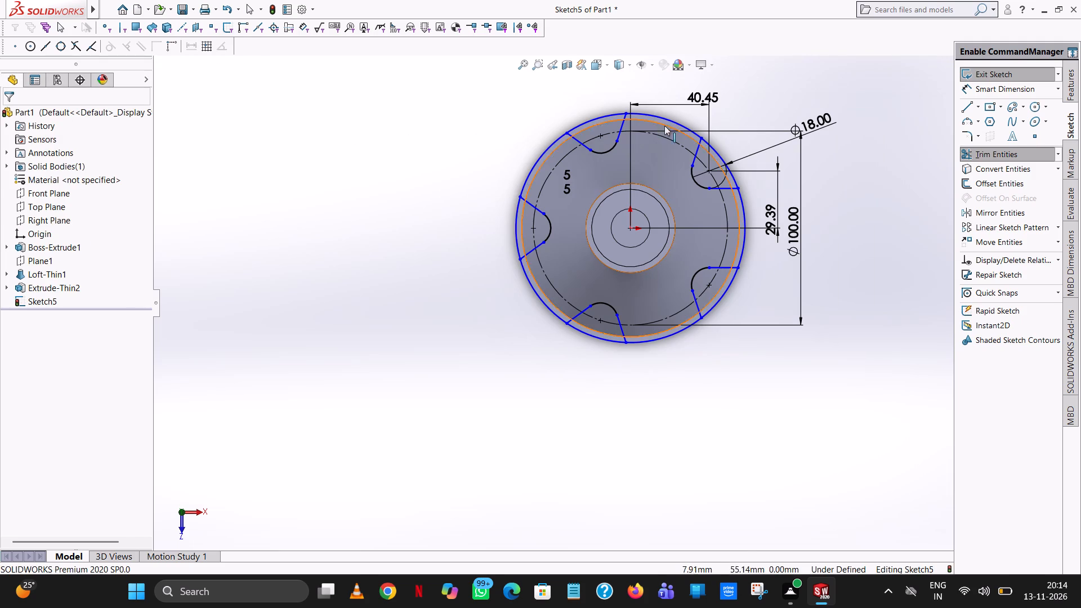
Reposition the 18 mm diameter dimension text farther outside the rim, above and to the right of its notch.
{"action": "left_click_drag", "start_coordinate": [811, 124], "coordinate": [740, 337]}
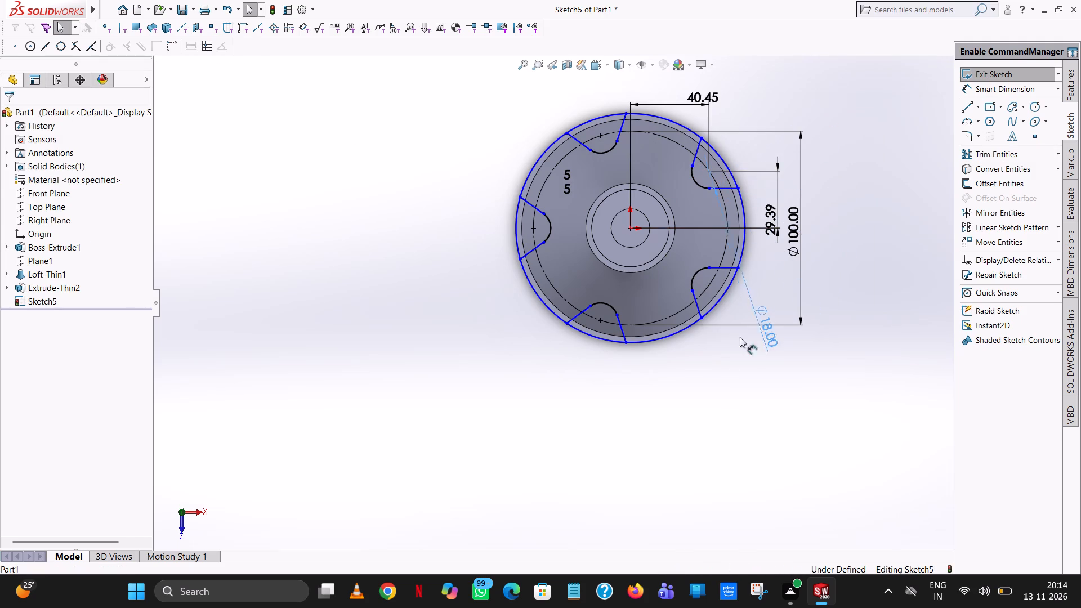
{"action": "left_click_drag", "start_coordinate": [740, 337], "coordinate": [806, 95]}
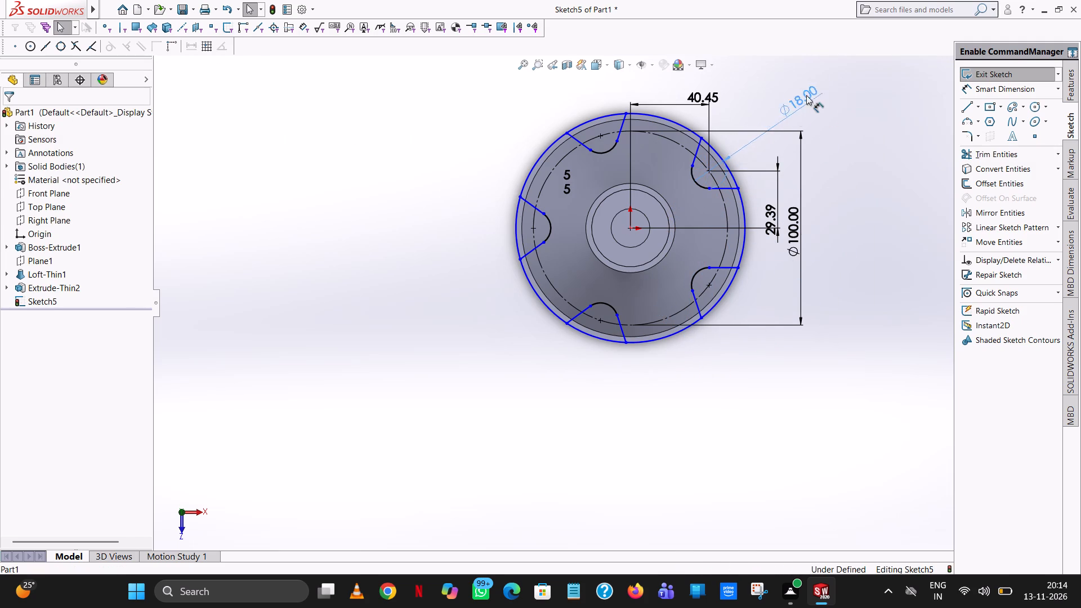
{"action": "left_click_drag", "start_coordinate": [806, 95], "coordinate": [833, 93]}
{"action": "left_click", "coordinate": [855, 164]}
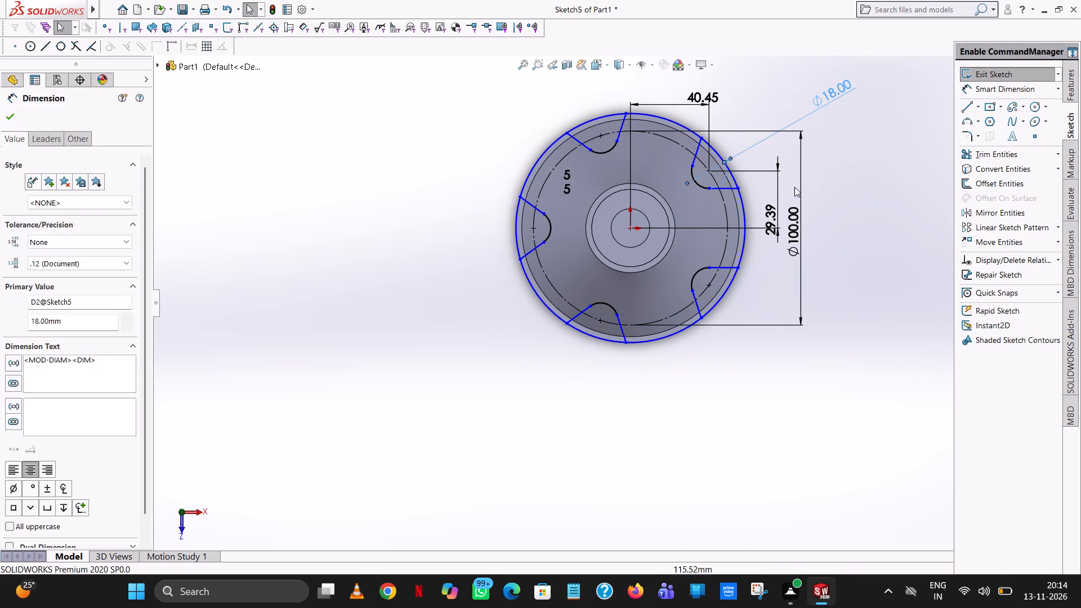
{"action": "left_click", "coordinate": [866, 173]}
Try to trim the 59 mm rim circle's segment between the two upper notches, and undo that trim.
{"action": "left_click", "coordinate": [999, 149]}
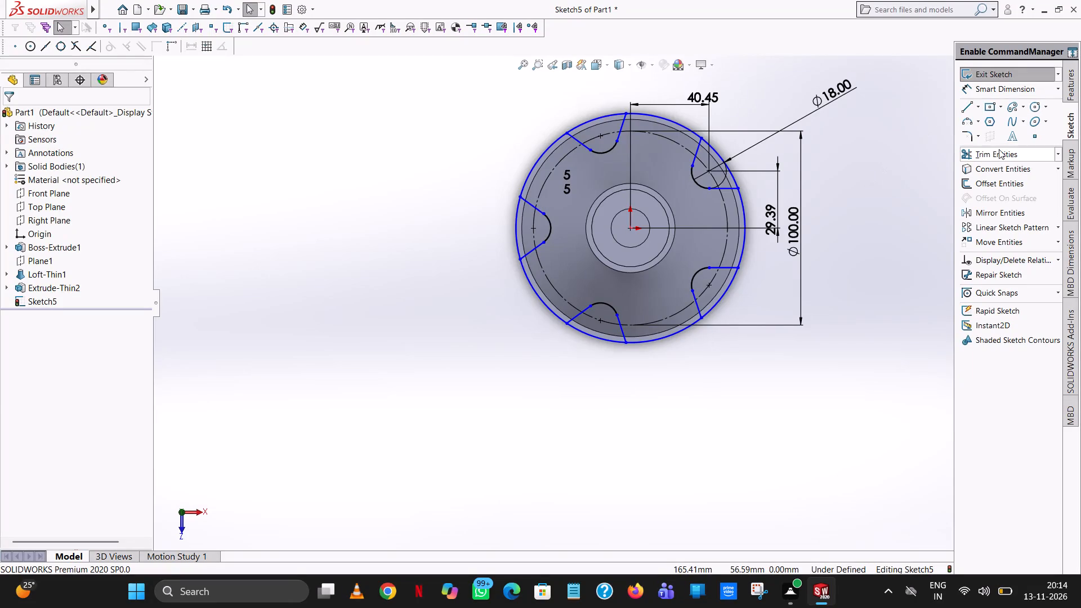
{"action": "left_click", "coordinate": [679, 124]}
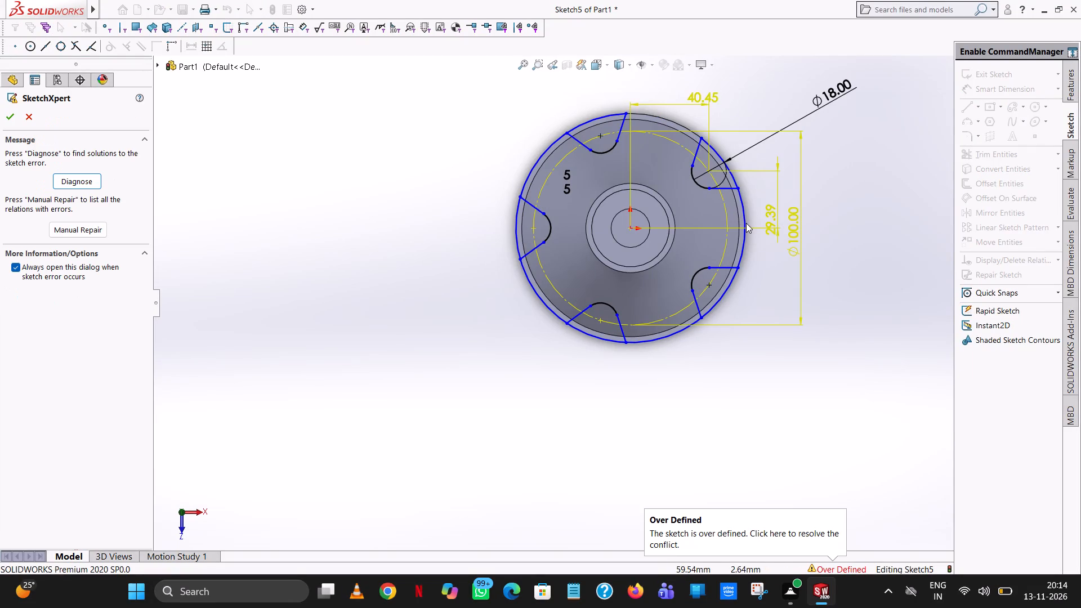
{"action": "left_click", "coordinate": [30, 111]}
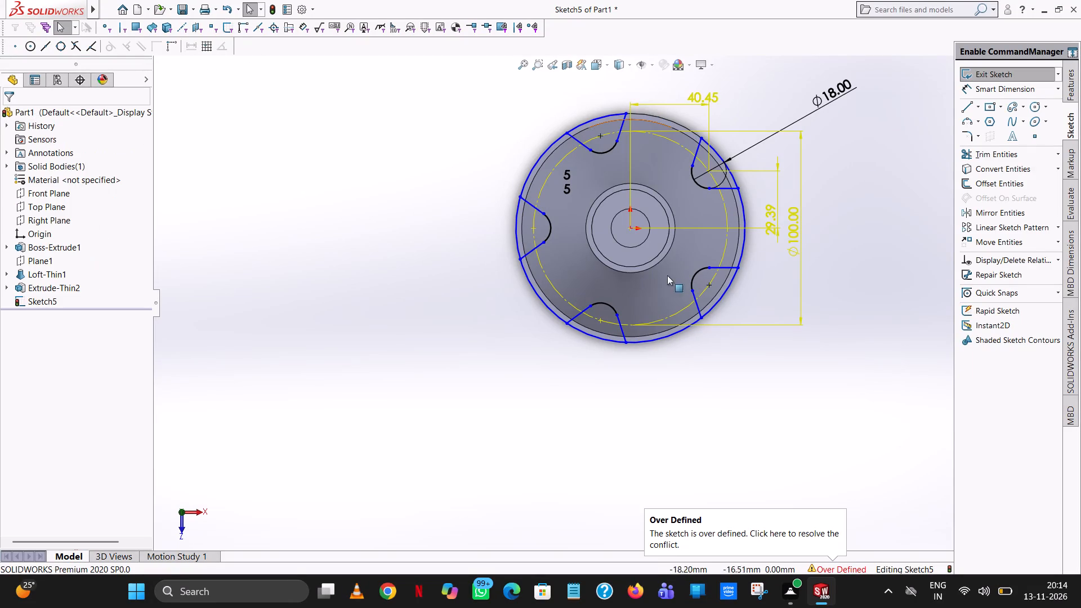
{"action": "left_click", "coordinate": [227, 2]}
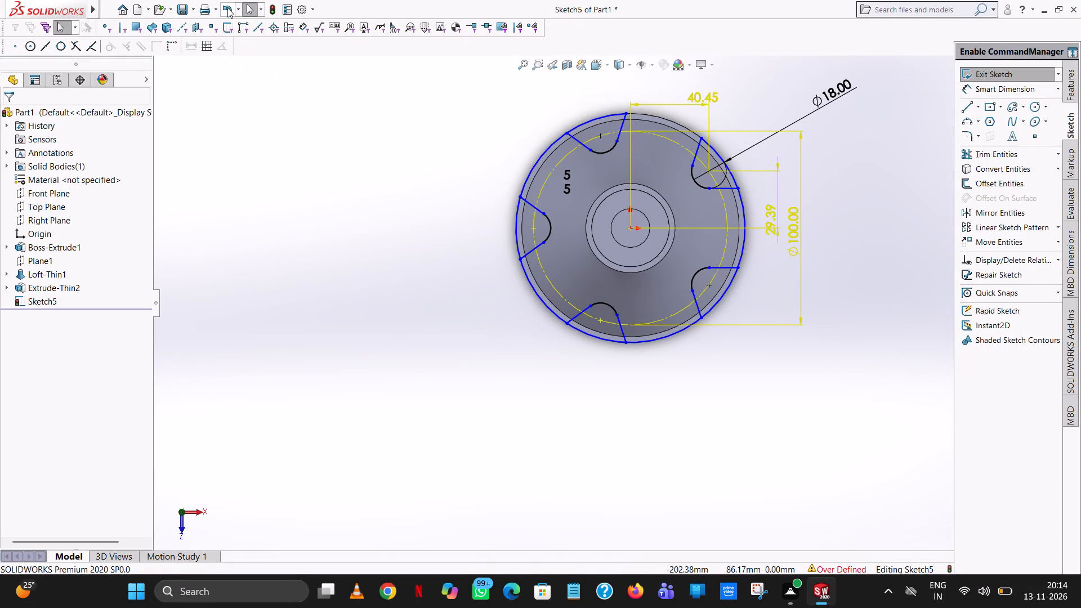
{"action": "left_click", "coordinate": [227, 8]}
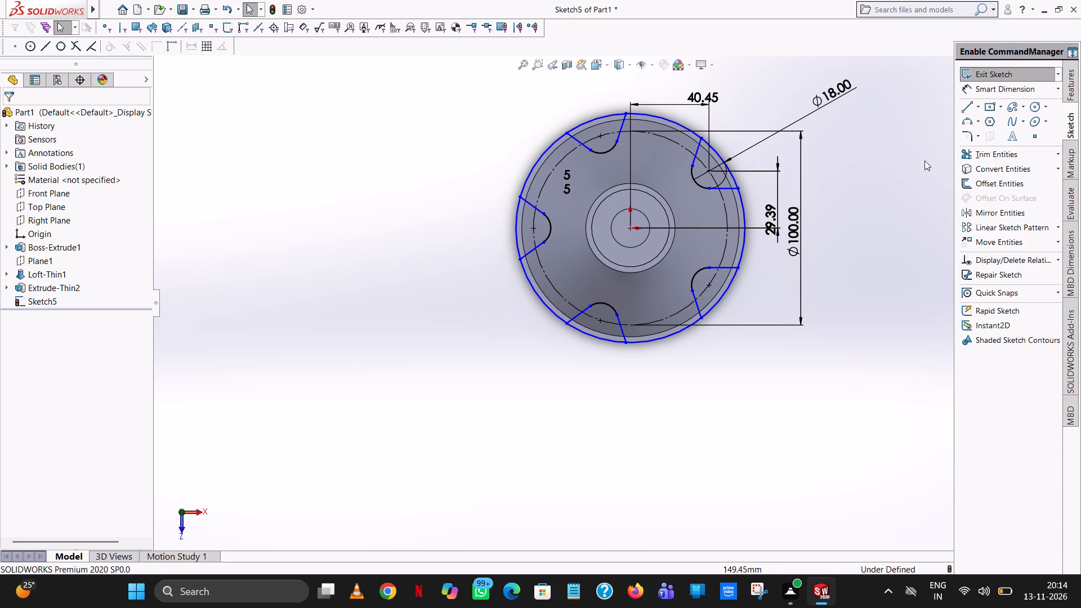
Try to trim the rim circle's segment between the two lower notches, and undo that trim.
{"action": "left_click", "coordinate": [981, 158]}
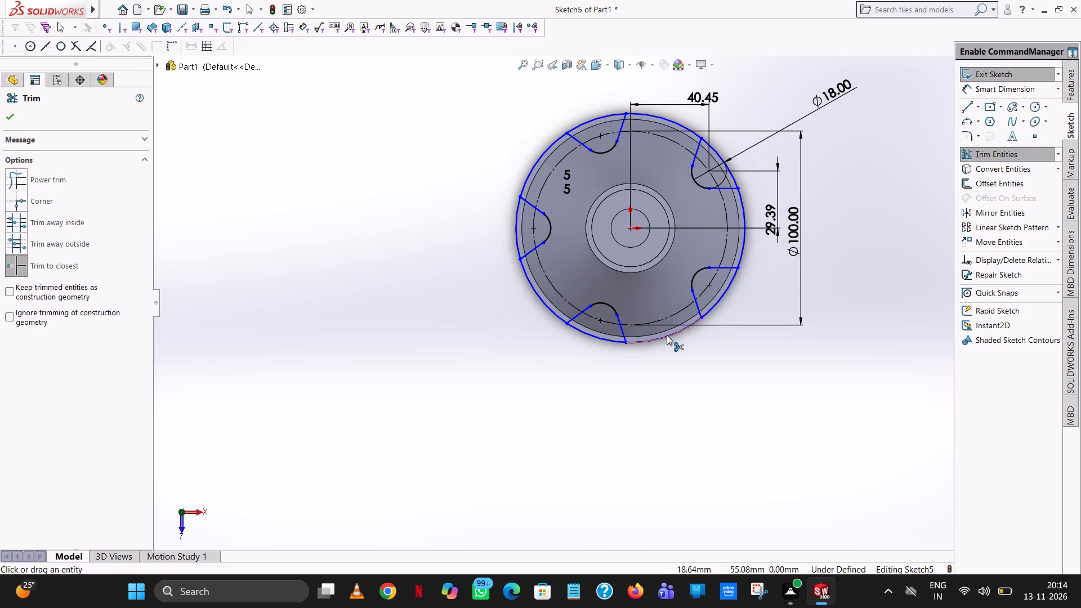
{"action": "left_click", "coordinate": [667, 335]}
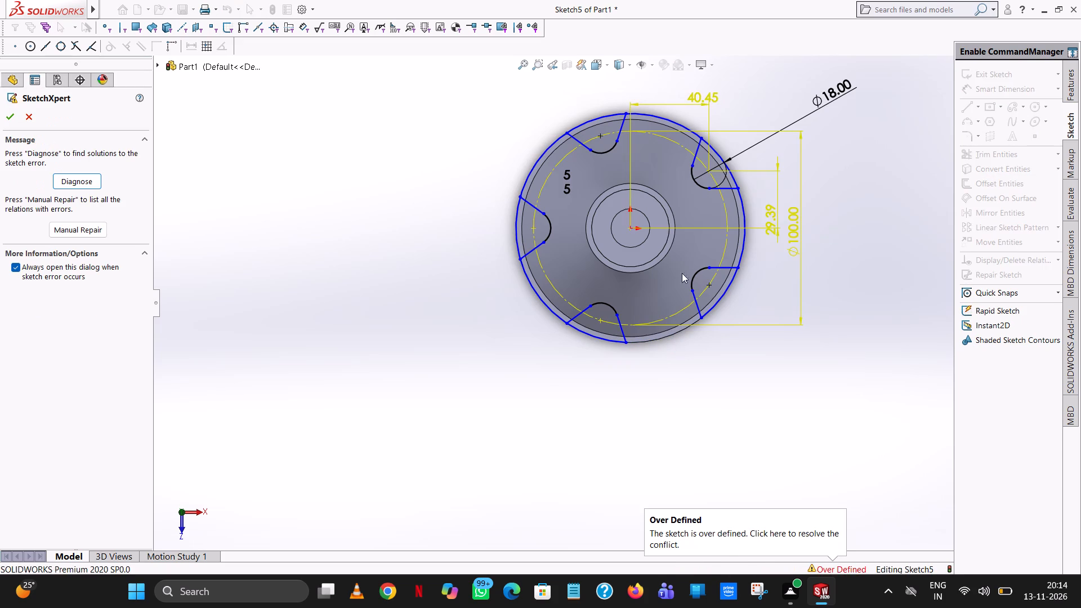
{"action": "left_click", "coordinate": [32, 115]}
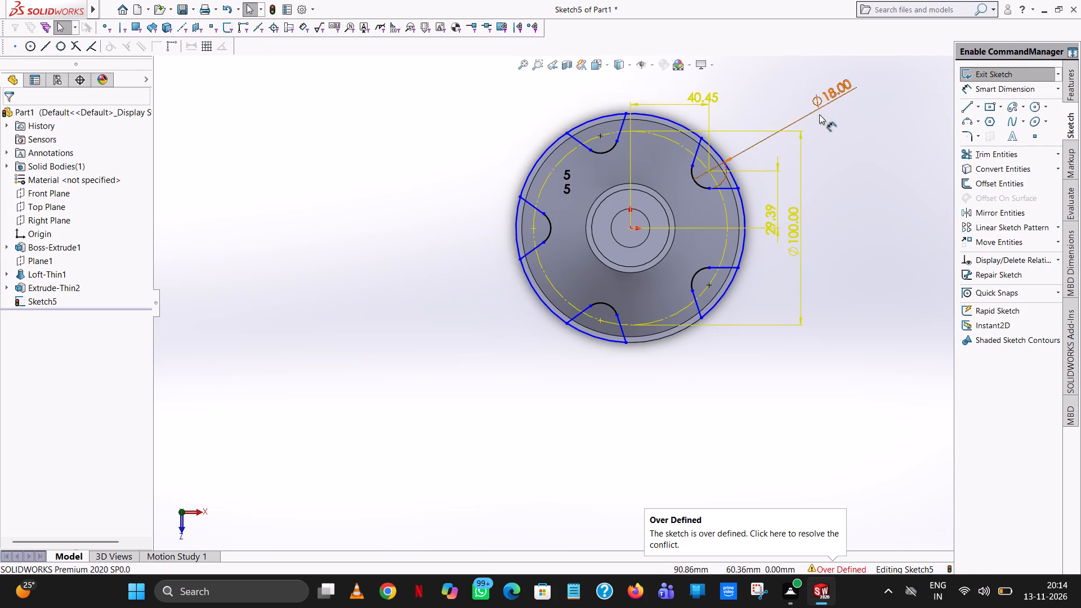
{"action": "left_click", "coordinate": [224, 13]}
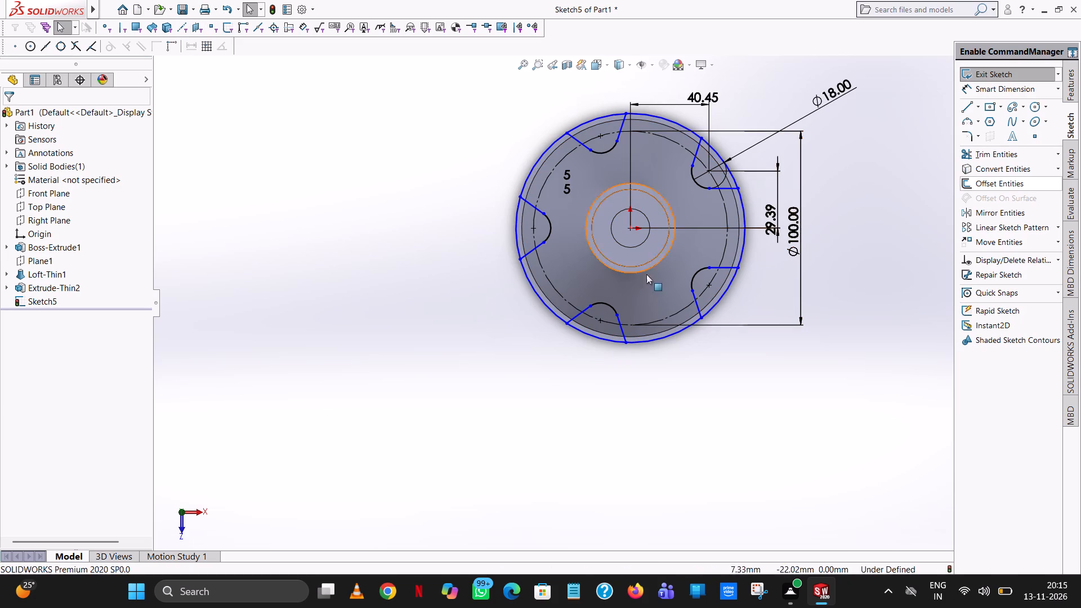
Start an Extruded Cut with the lower-left notch region, reversed upward through the cone wall, at a blind depth of 172 mm.
{"action": "scroll", "coordinate": [662, 301], "scroll_direction": "down", "scroll_amount": 6}
{"action": "scroll", "coordinate": [693, 286], "scroll_direction": "up", "scroll_amount": 3}
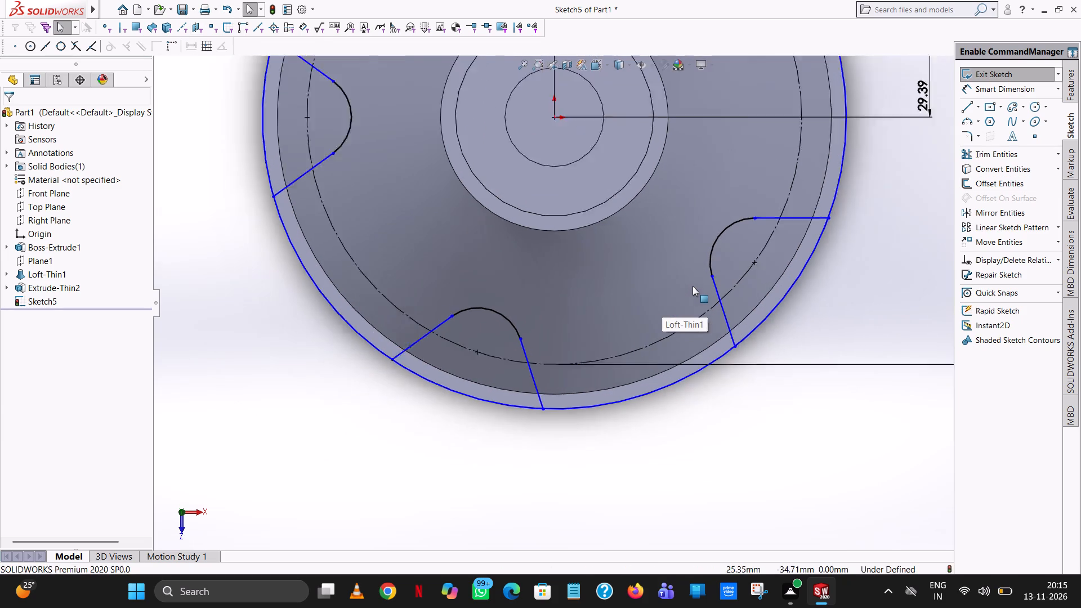
{"action": "scroll", "coordinate": [693, 286], "scroll_direction": "up", "scroll_amount": 2}
{"action": "left_click", "coordinate": [1070, 90]}
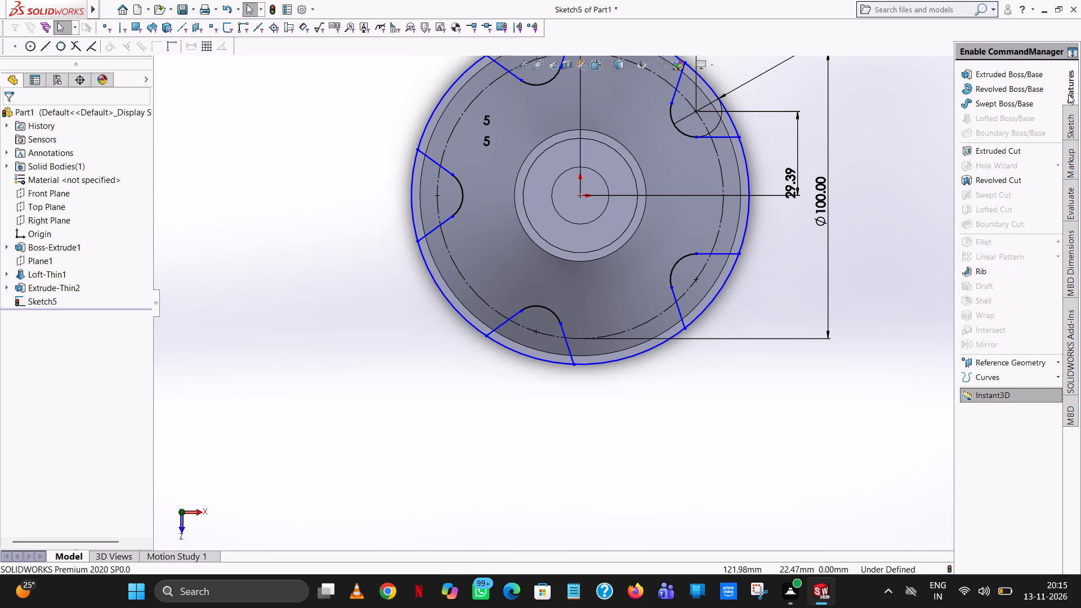
{"action": "left_click", "coordinate": [1033, 154]}
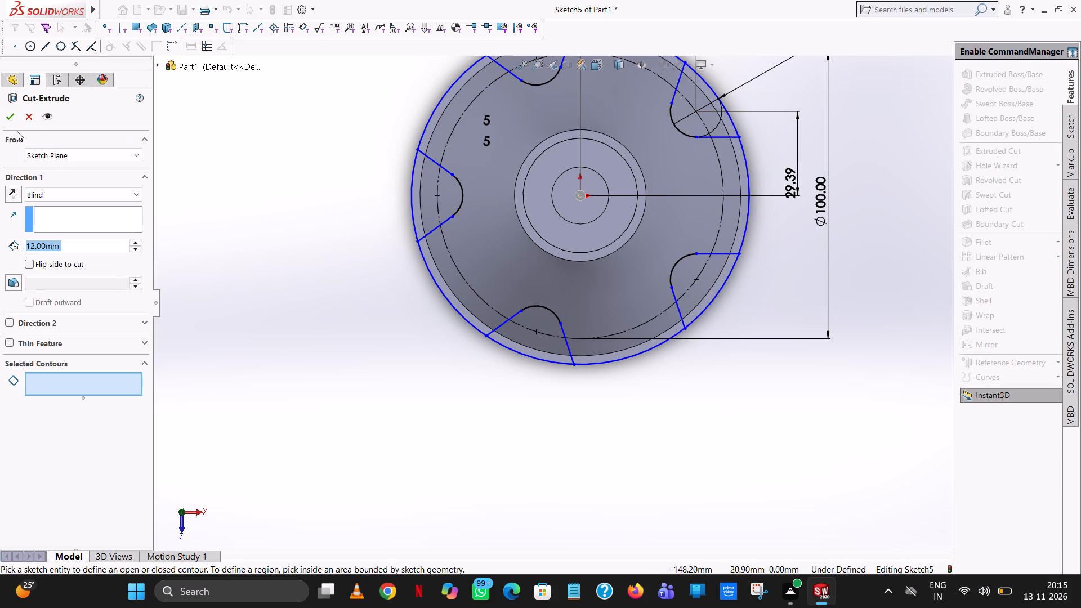
{"action": "middle_click_drag", "start_coordinate": [573, 401], "coordinate": [586, 299]}
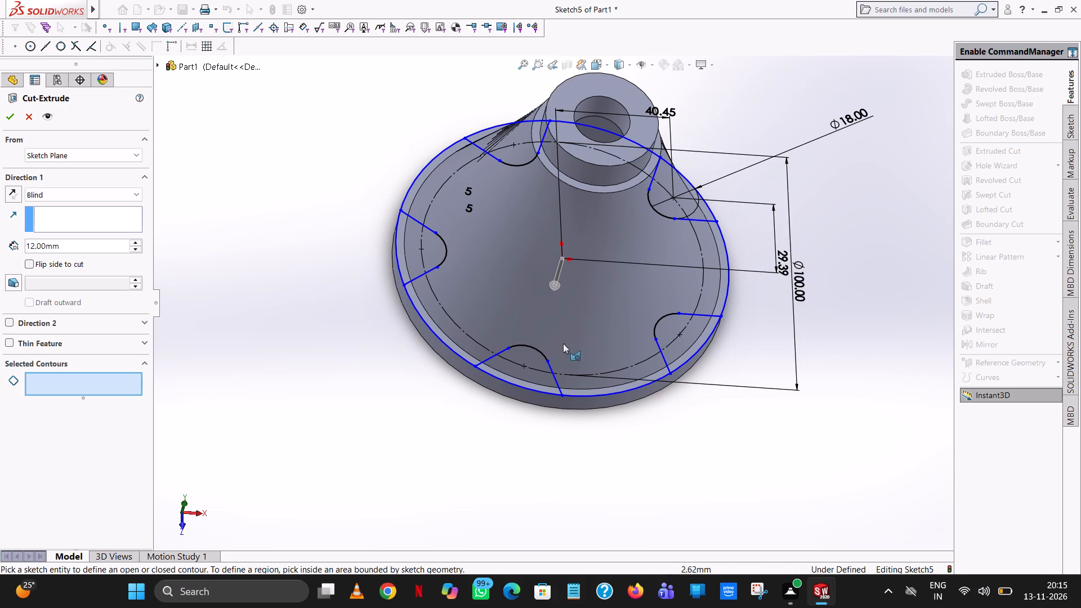
{"action": "left_click", "coordinate": [529, 355]}
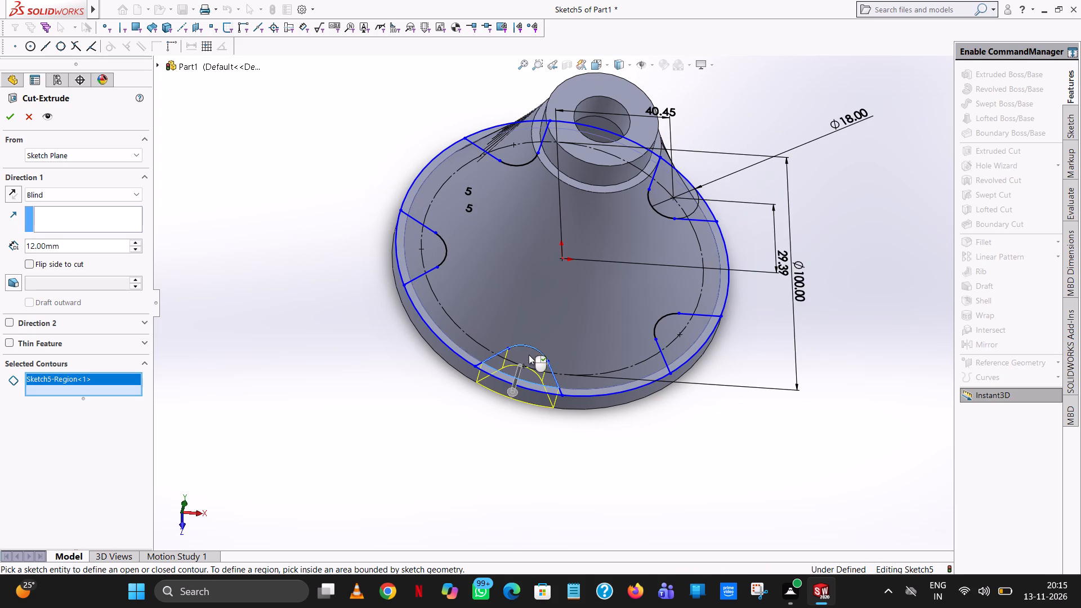
{"action": "middle_click_drag", "start_coordinate": [519, 375], "coordinate": [543, 305]}
{"action": "scroll", "coordinate": [540, 292], "scroll_direction": "up", "scroll_amount": 1}
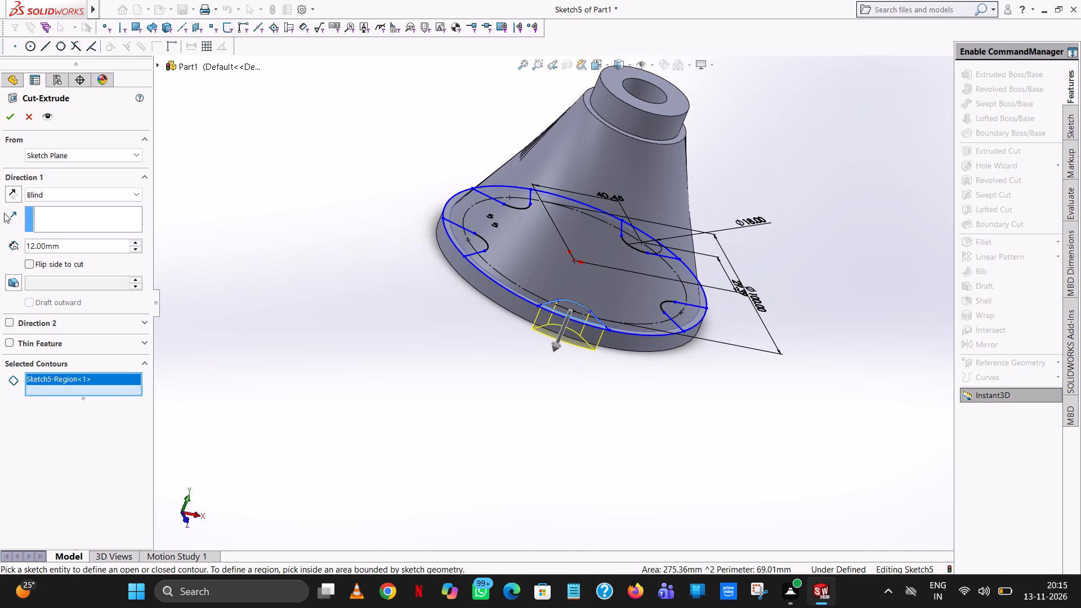
{"action": "left_click", "coordinate": [6, 198]}
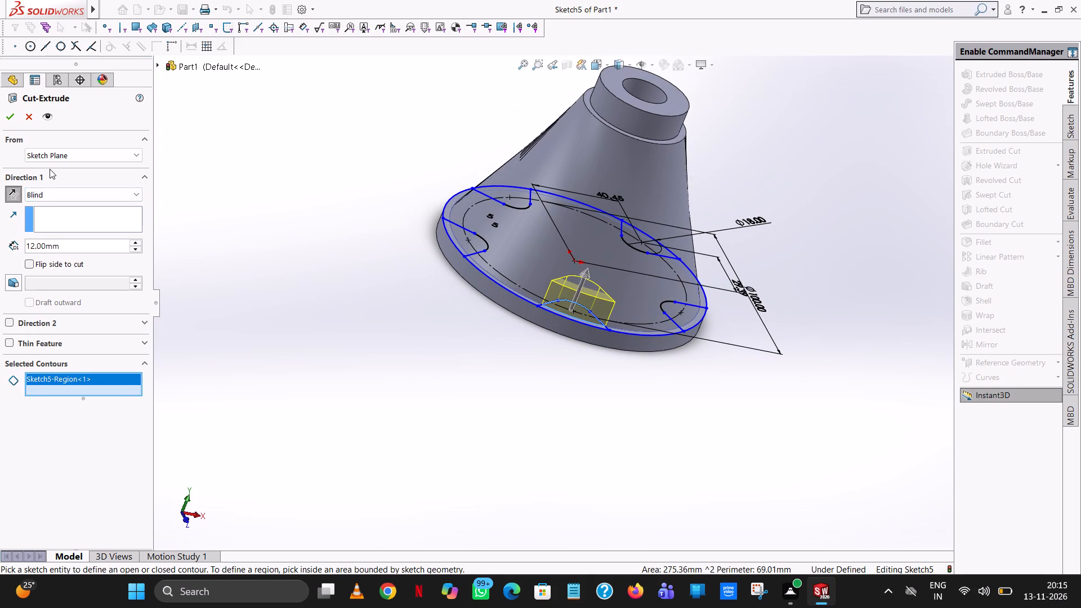
{"action": "middle_click_drag", "start_coordinate": [578, 211], "coordinate": [565, 266]}
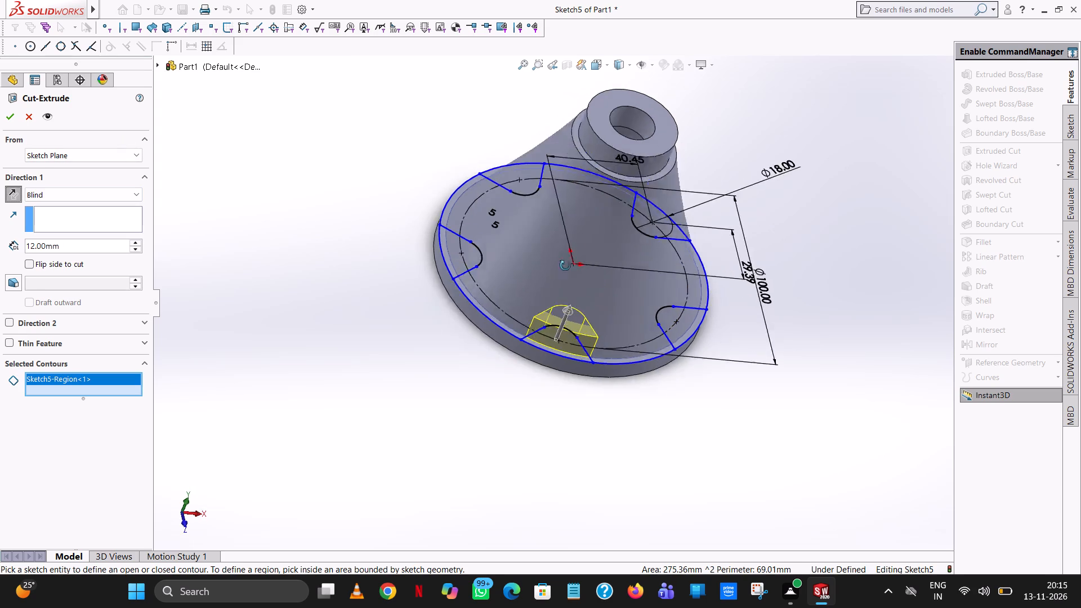
{"action": "middle_click_drag", "start_coordinate": [565, 266], "coordinate": [547, 366]}
{"action": "left_click", "coordinate": [542, 377]}
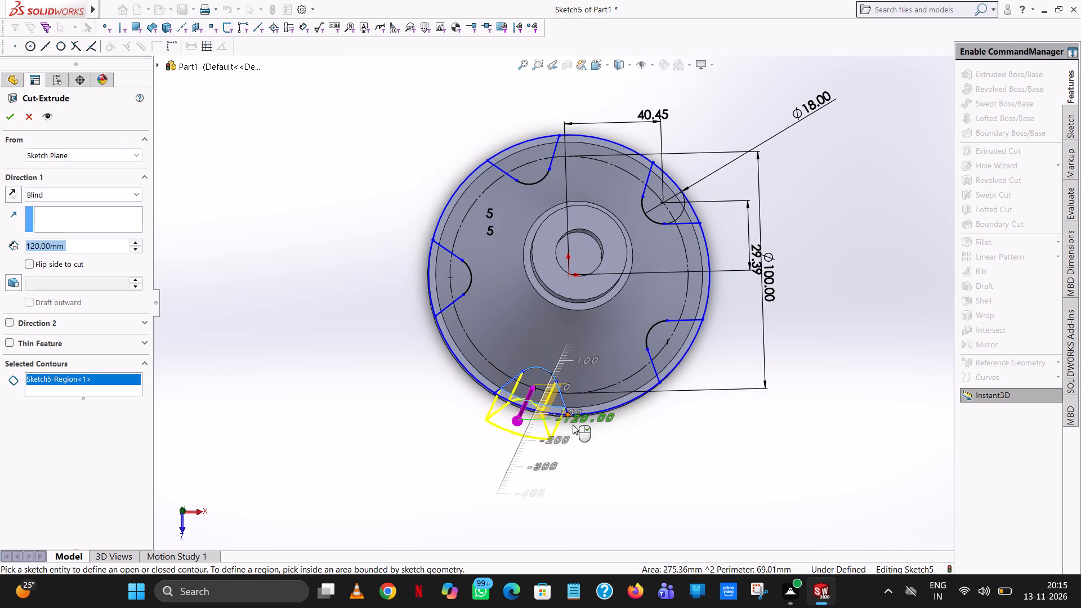
{"action": "left_click", "coordinate": [548, 342]}
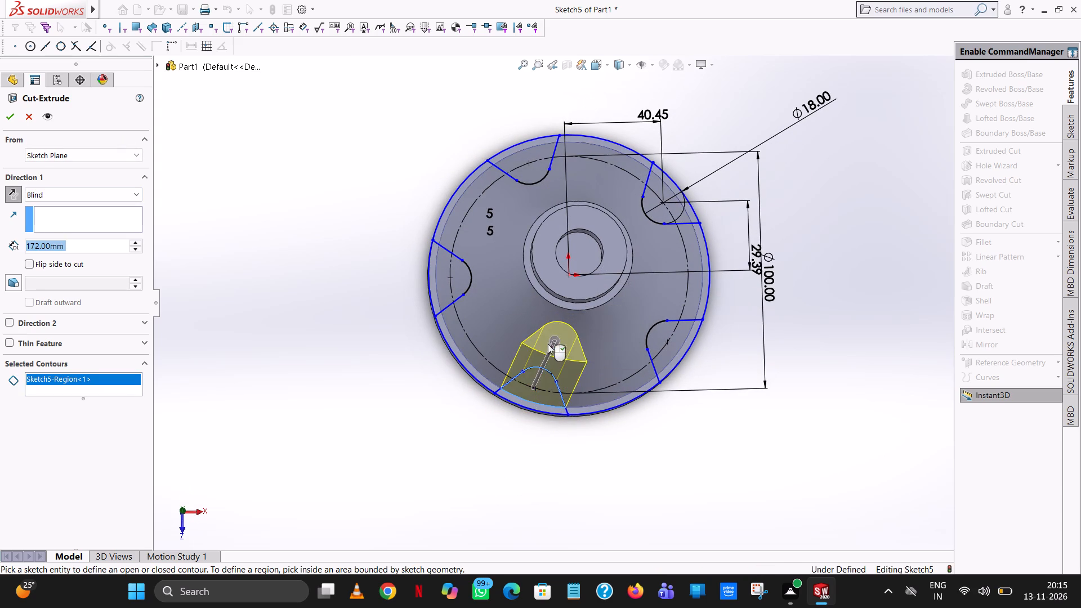
Add the other four notch regions around the rim to the cut's contours and complete the Extruded Cut.
{"action": "middle_click_drag", "start_coordinate": [633, 413], "coordinate": [574, 308]}
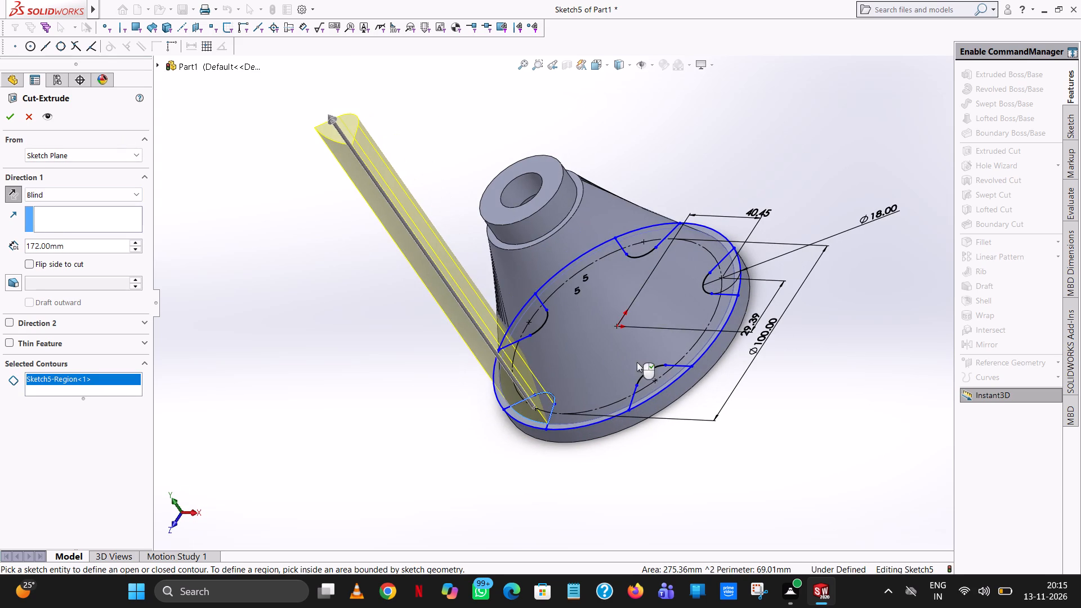
{"action": "left_click", "coordinate": [660, 371]}
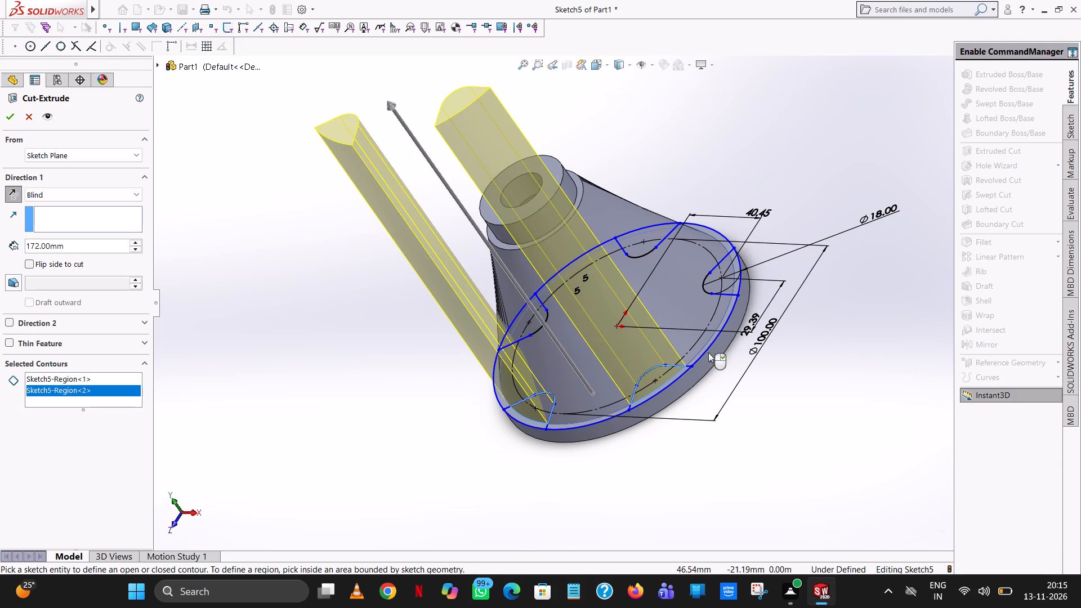
{"action": "left_click", "coordinate": [716, 273]}
{"action": "middle_click_drag", "start_coordinate": [756, 223], "coordinate": [760, 253]}
{"action": "left_click", "coordinate": [710, 285]}
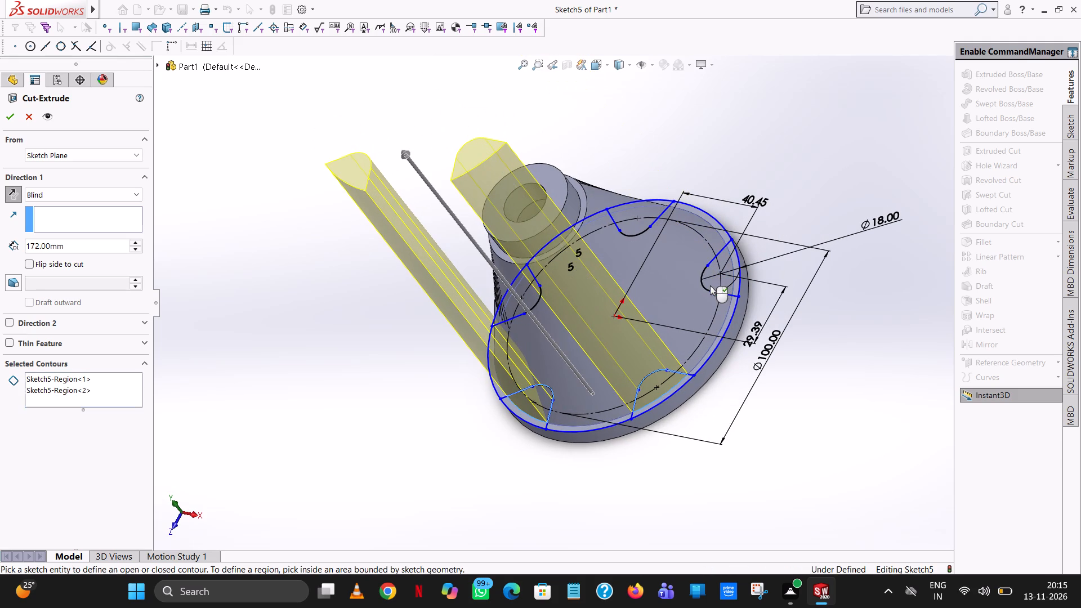
{"action": "left_click", "coordinate": [710, 285]}
{"action": "middle_click_drag", "start_coordinate": [735, 269], "coordinate": [748, 231]}
{"action": "scroll", "coordinate": [705, 234], "scroll_direction": "up", "scroll_amount": 2}
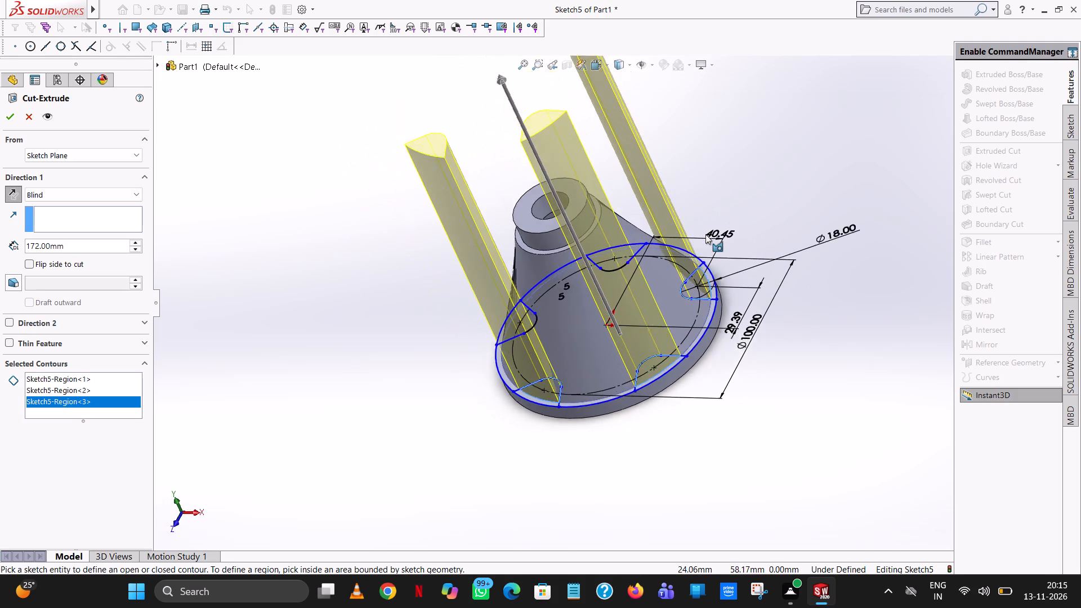
{"action": "scroll", "coordinate": [705, 234], "scroll_direction": "up", "scroll_amount": 1}
{"action": "middle_click_drag", "start_coordinate": [705, 234], "coordinate": [751, 356]}
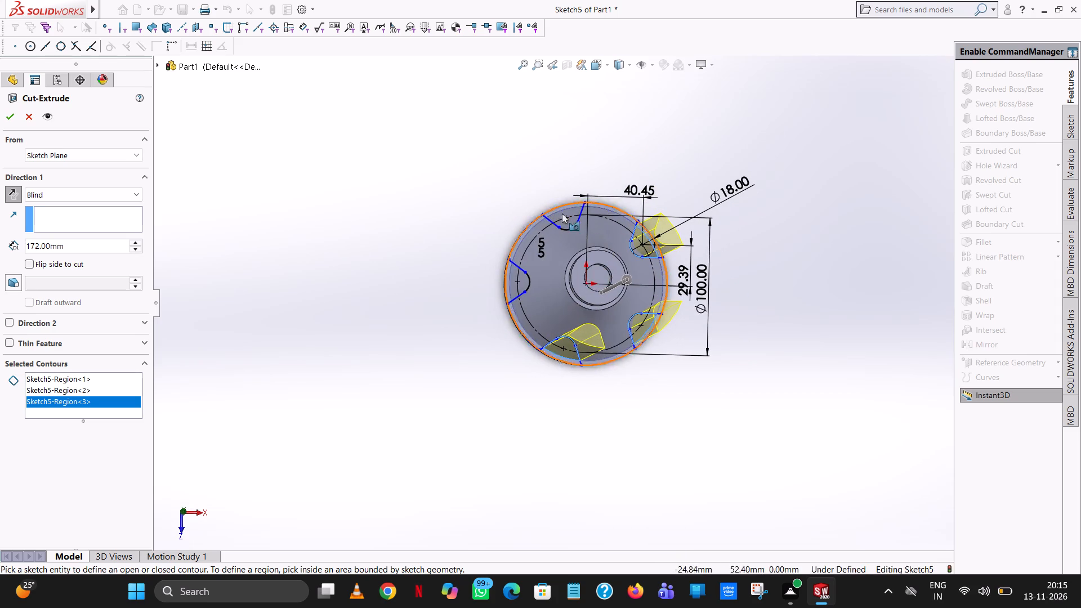
{"action": "left_click", "coordinate": [573, 221]}
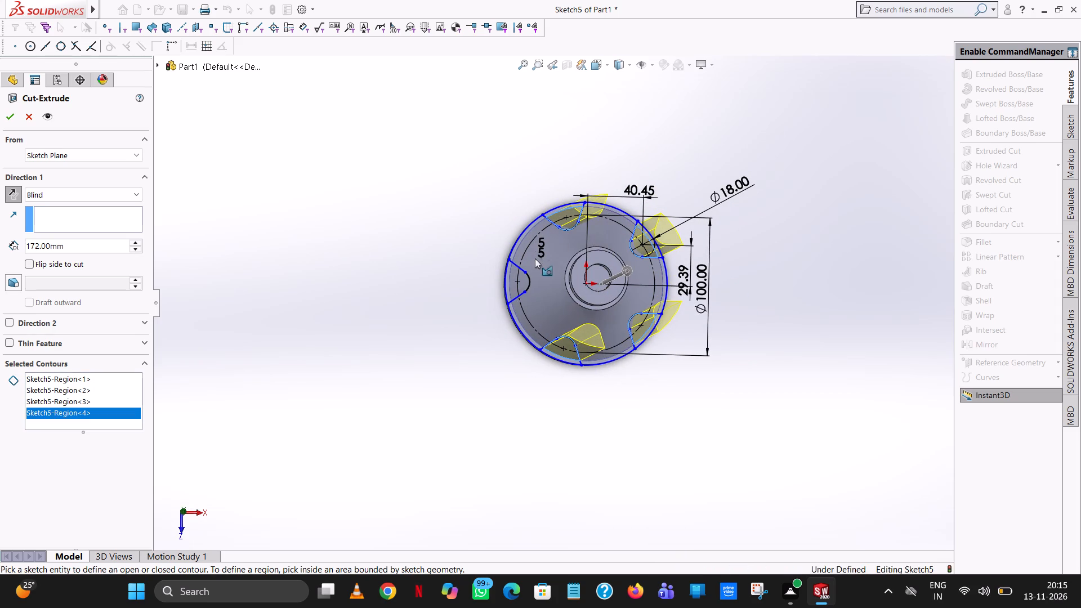
{"action": "left_click", "coordinate": [524, 284]}
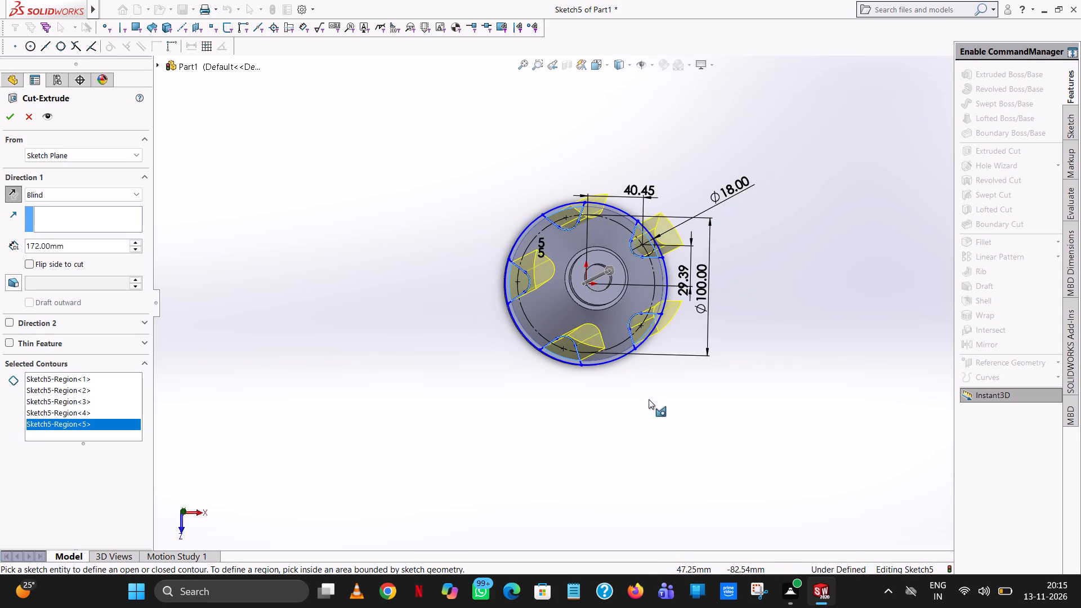
{"action": "middle_click_drag", "start_coordinate": [649, 399], "coordinate": [633, 280]}
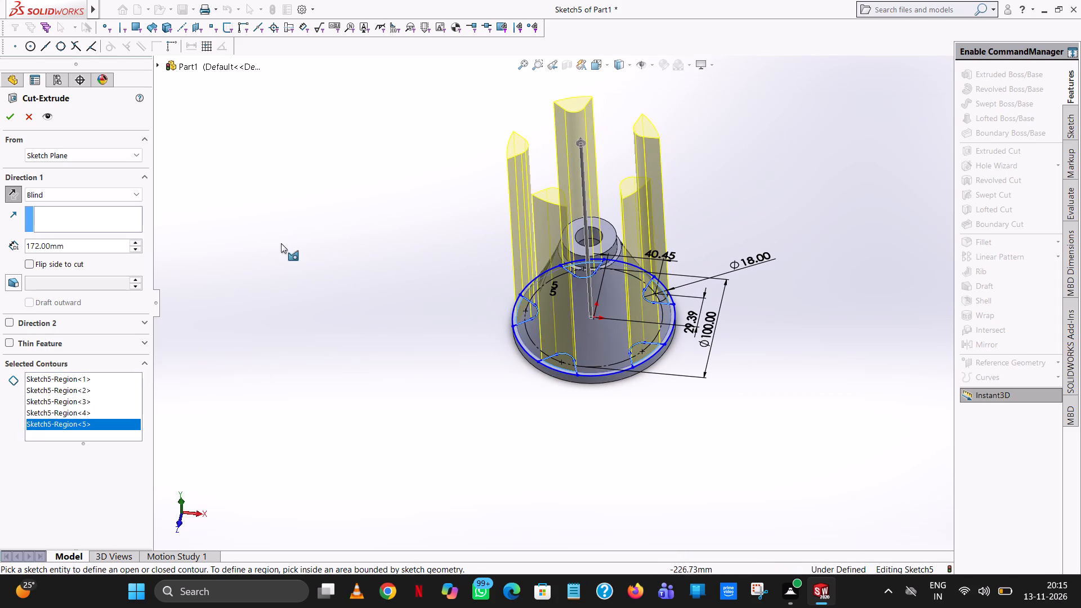
{"action": "left_click", "coordinate": [6, 114]}
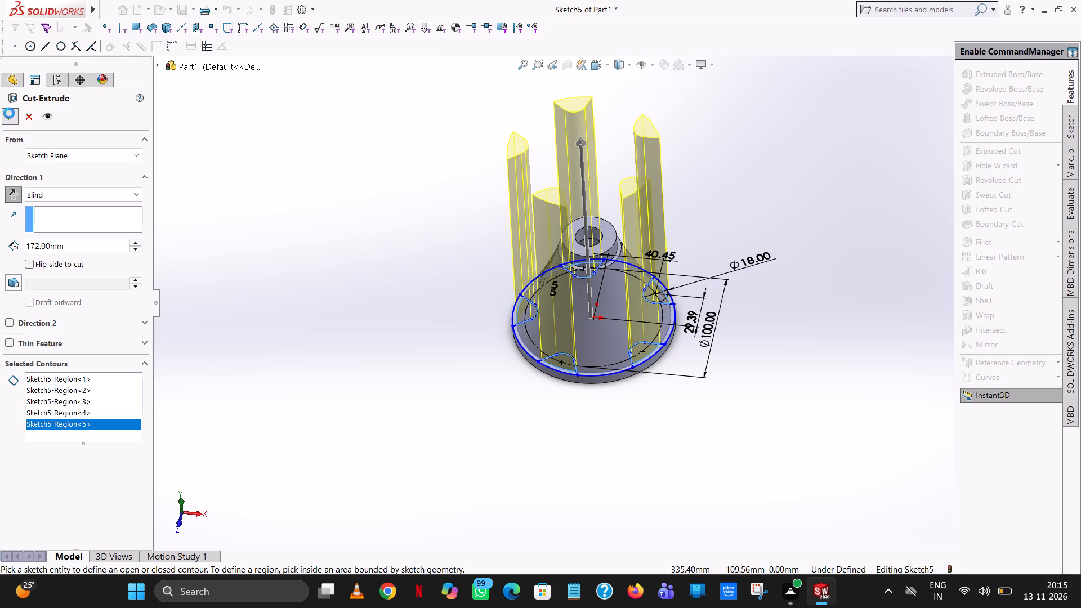
{"action": "left_click", "coordinate": [373, 190]}
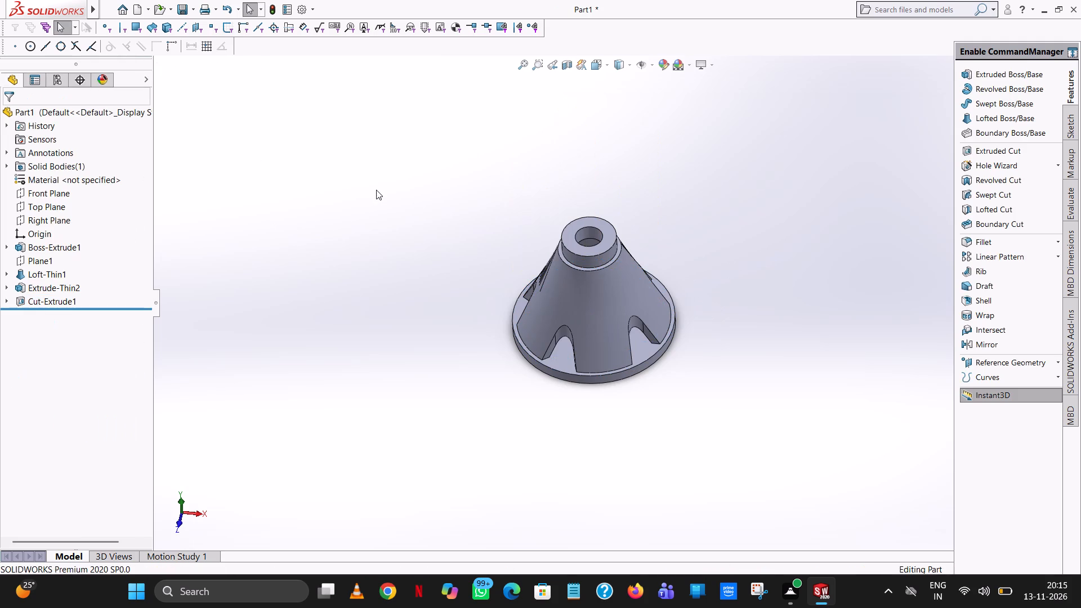
Examine the five notch cuts in the conical wall from all sides and close up at the base flange.
{"action": "middle_click_drag", "start_coordinate": [694, 289], "coordinate": [777, 312]}
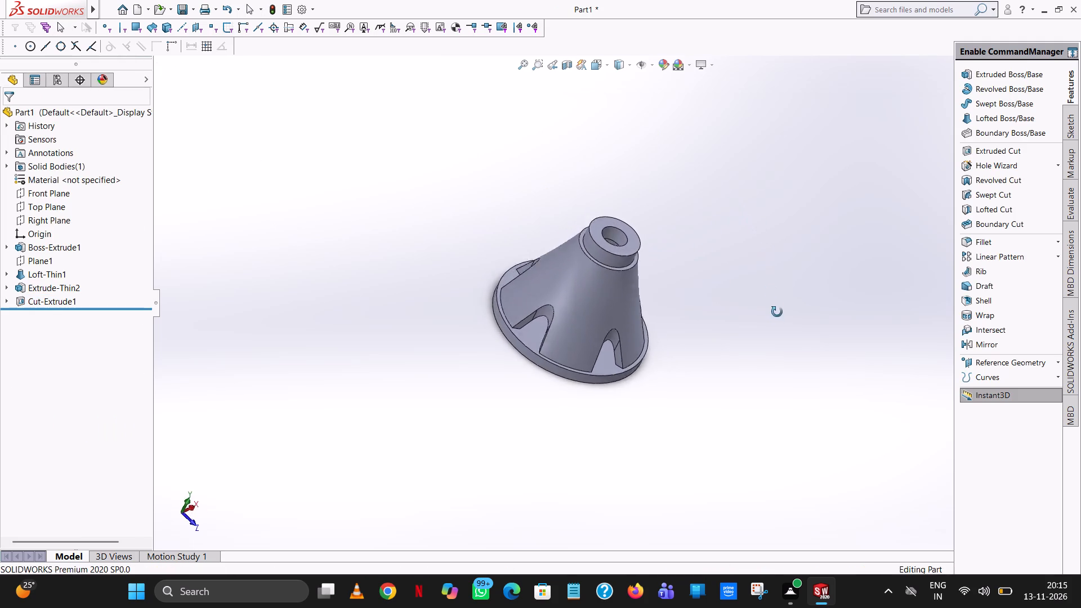
{"action": "middle_click_drag", "start_coordinate": [777, 312], "coordinate": [757, 470]}
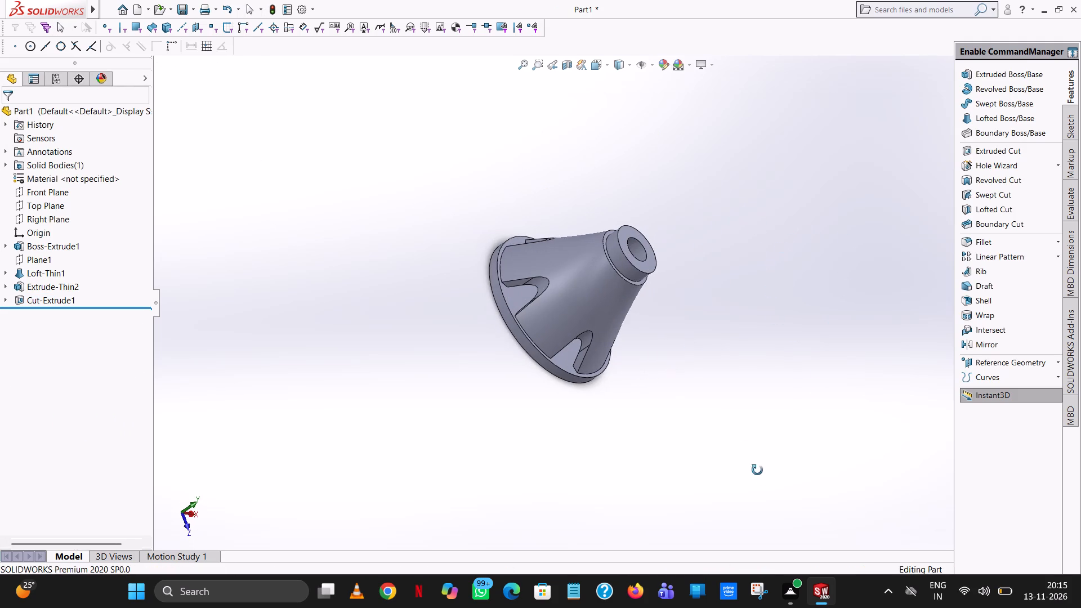
{"action": "middle_click_drag", "start_coordinate": [757, 470], "coordinate": [750, 462]}
{"action": "middle_click_drag", "start_coordinate": [671, 223], "coordinate": [729, 231]}
{"action": "scroll", "coordinate": [676, 232], "scroll_direction": "down", "scroll_amount": 1}
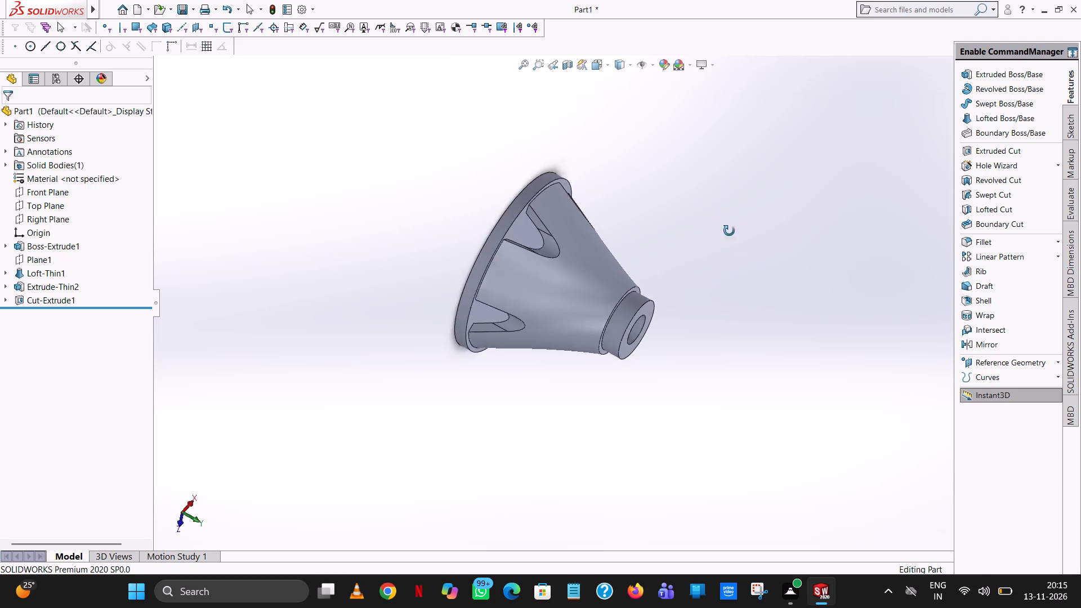
{"action": "middle_click_drag", "start_coordinate": [729, 231], "coordinate": [738, 262]}
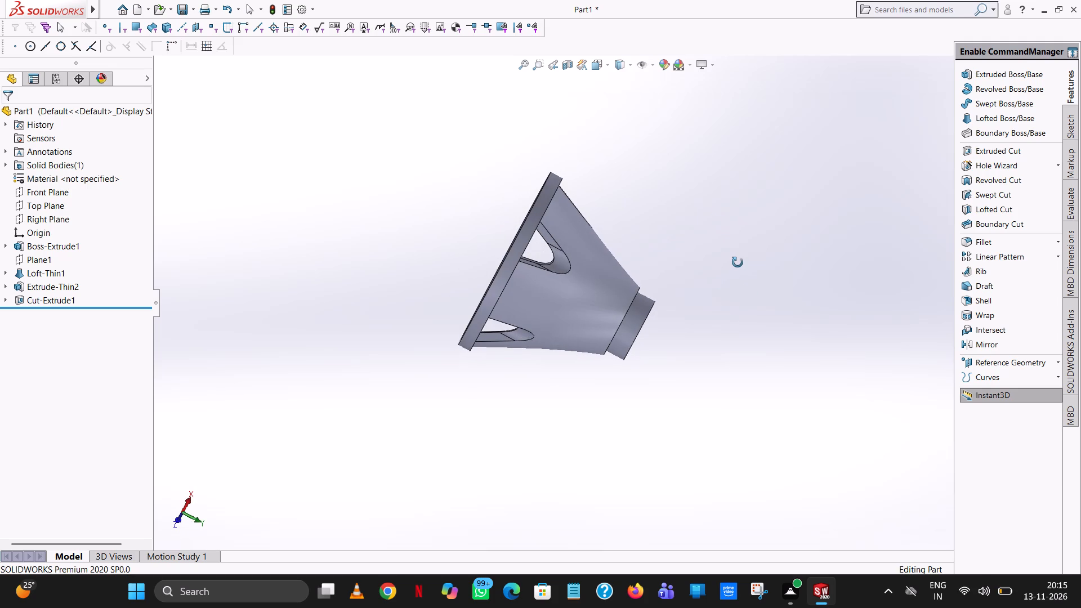
{"action": "middle_click_drag", "start_coordinate": [738, 262], "coordinate": [585, 248]}
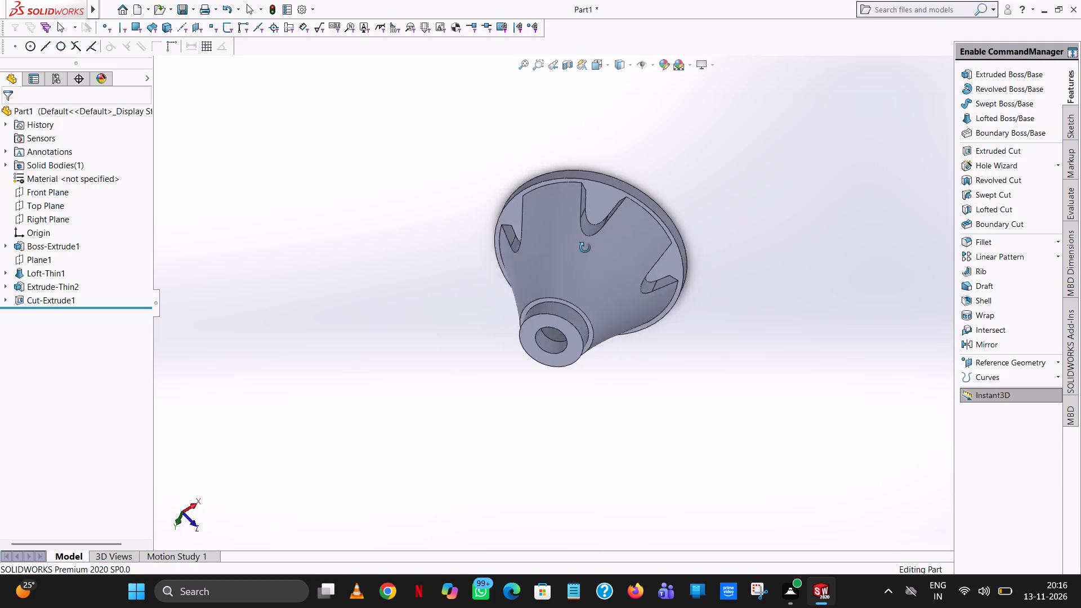
{"action": "middle_click_drag", "start_coordinate": [585, 248], "coordinate": [572, 125]}
{"action": "middle_click_drag", "start_coordinate": [632, 326], "coordinate": [644, 45]}
{"action": "scroll", "coordinate": [646, 45], "scroll_direction": "up", "scroll_amount": 1}
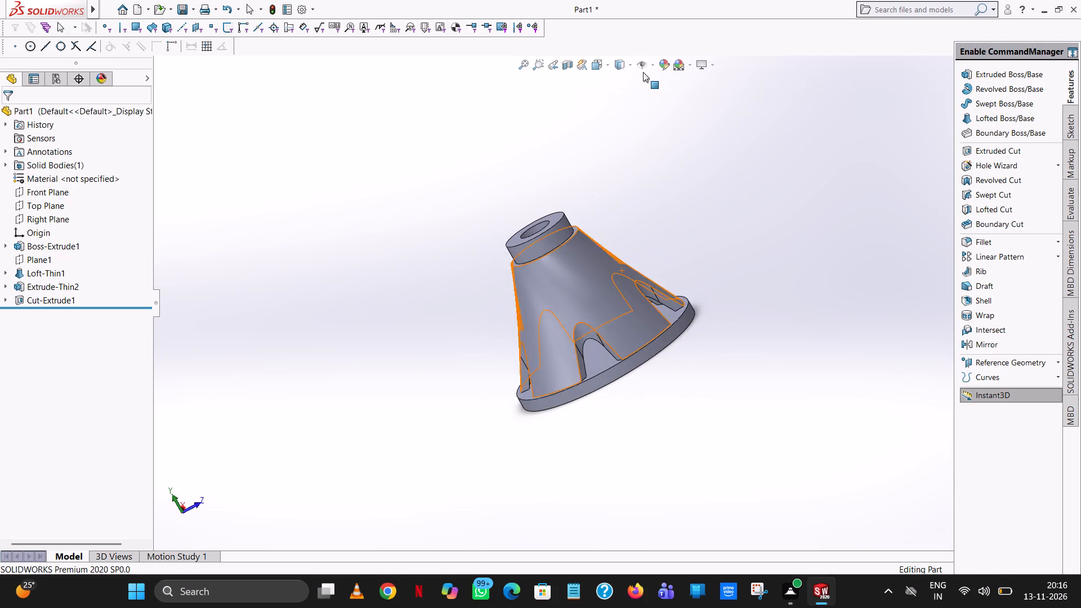
{"action": "middle_click_drag", "start_coordinate": [591, 295], "coordinate": [750, 159]}
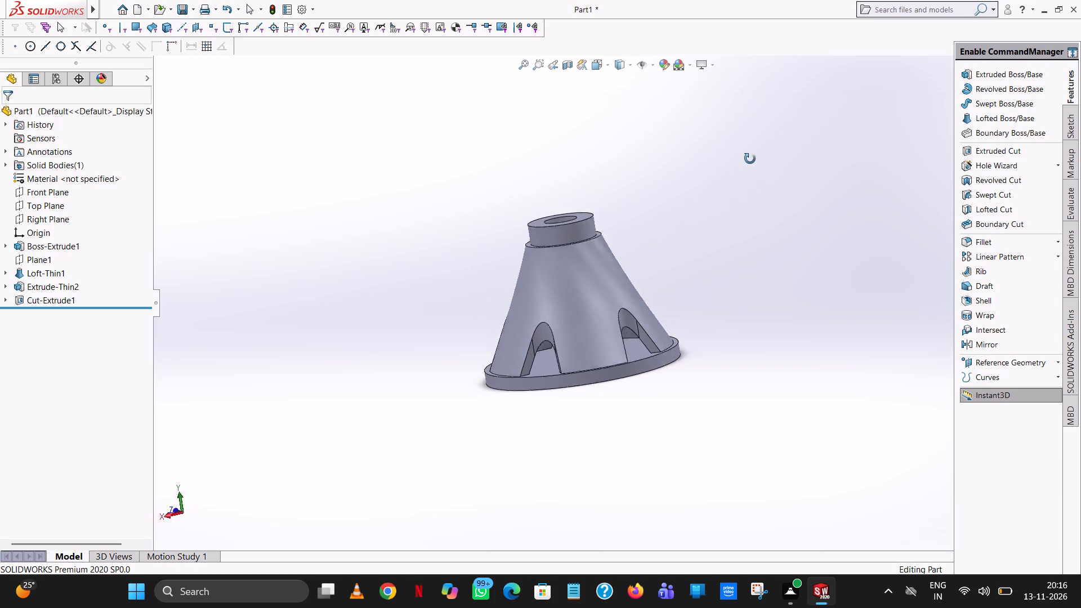
{"action": "middle_click_drag", "start_coordinate": [750, 159], "coordinate": [770, 180]}
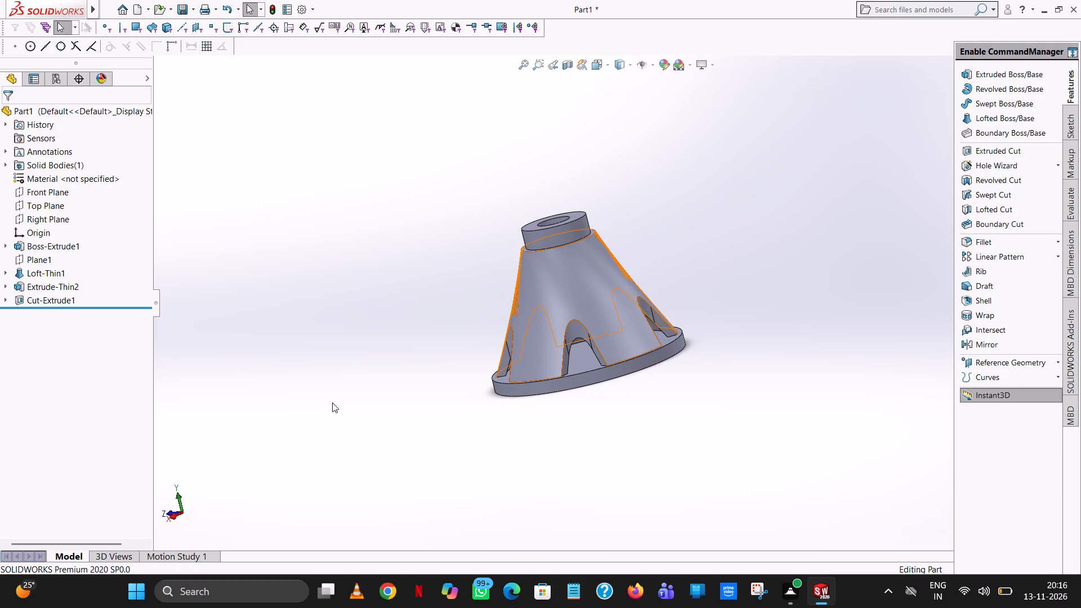
{"action": "scroll", "coordinate": [587, 328], "scroll_direction": "down", "scroll_amount": 9}
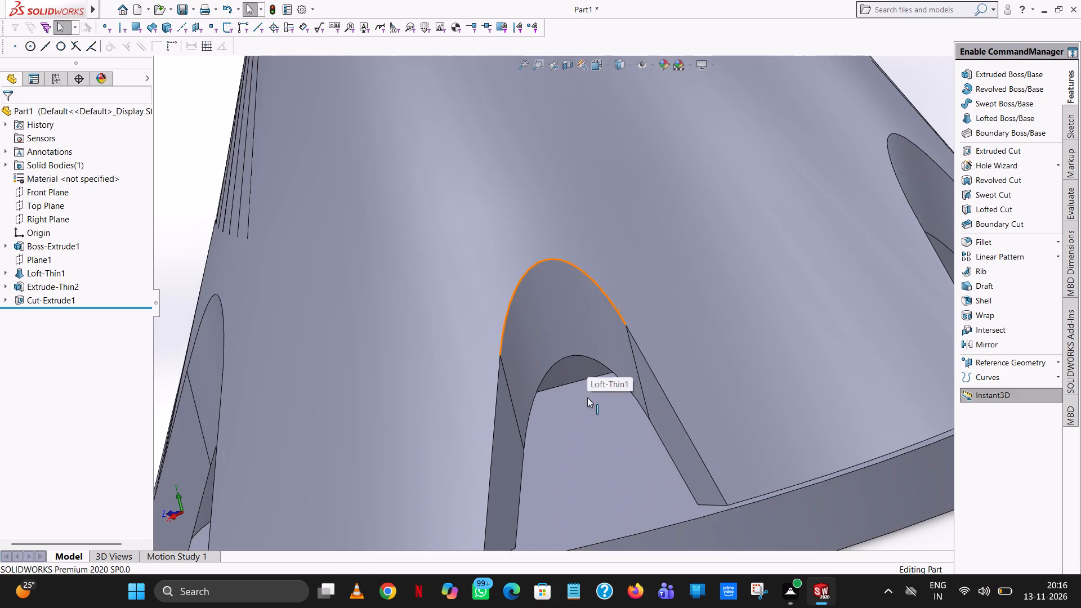
{"action": "middle_click_drag", "start_coordinate": [587, 397], "coordinate": [598, 388]}
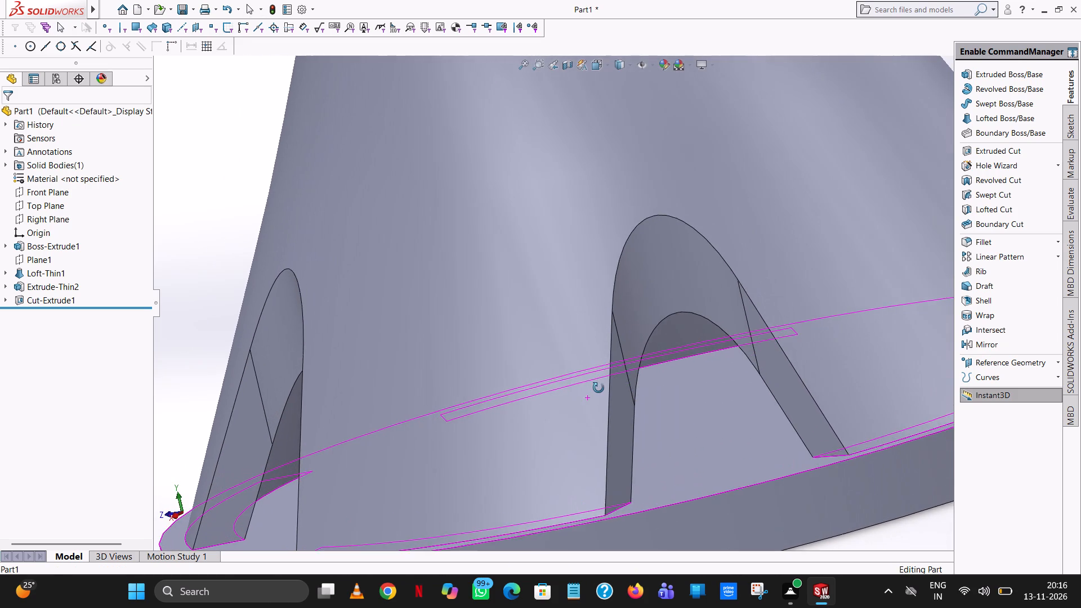
{"action": "middle_click_drag", "start_coordinate": [598, 388], "coordinate": [598, 391]}
{"action": "scroll", "coordinate": [592, 410], "scroll_direction": "up", "scroll_amount": 1}
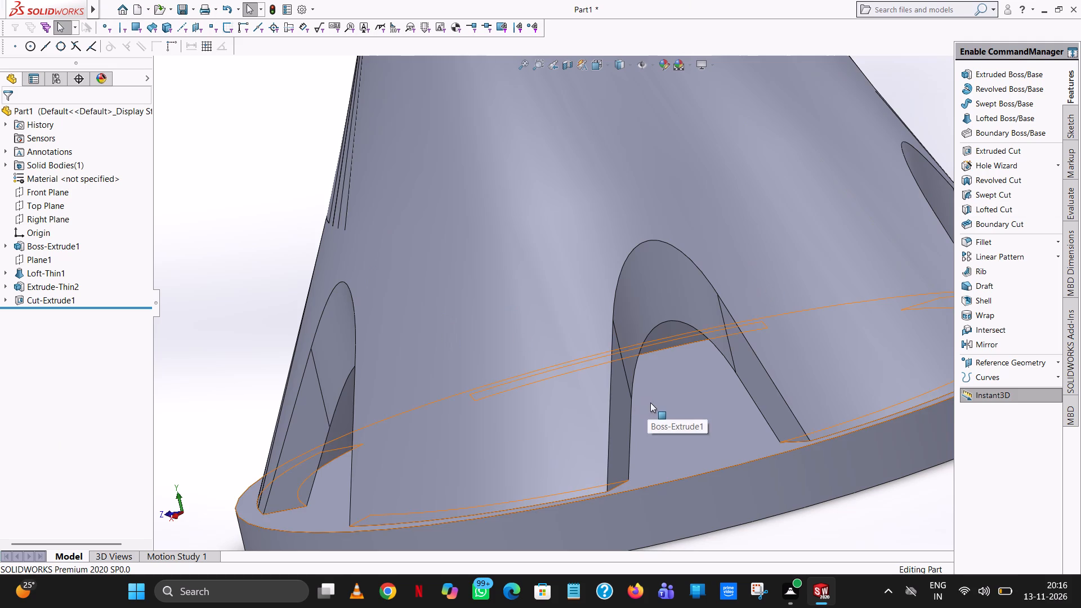
Examine the whole notched cone from above, from the side and from beneath, including the top collar and base flange.
{"action": "scroll", "coordinate": [687, 390], "scroll_direction": "up", "scroll_amount": 4}
{"action": "middle_click_drag", "start_coordinate": [680, 381], "coordinate": [684, 330]}
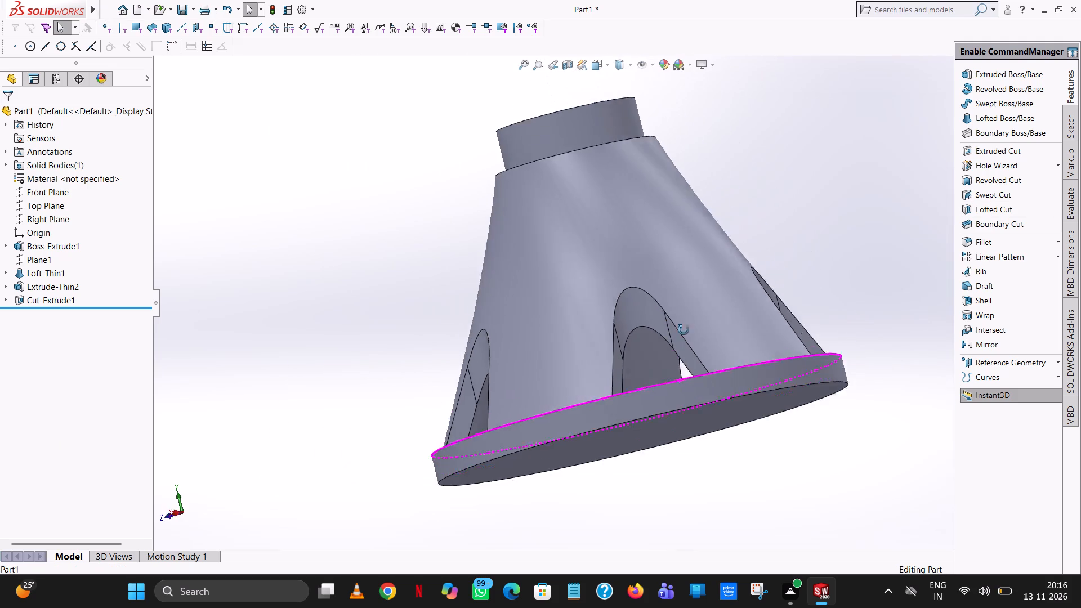
{"action": "middle_click_drag", "start_coordinate": [684, 330], "coordinate": [765, 354]}
{"action": "scroll", "coordinate": [765, 353], "scroll_direction": "up", "scroll_amount": 1}
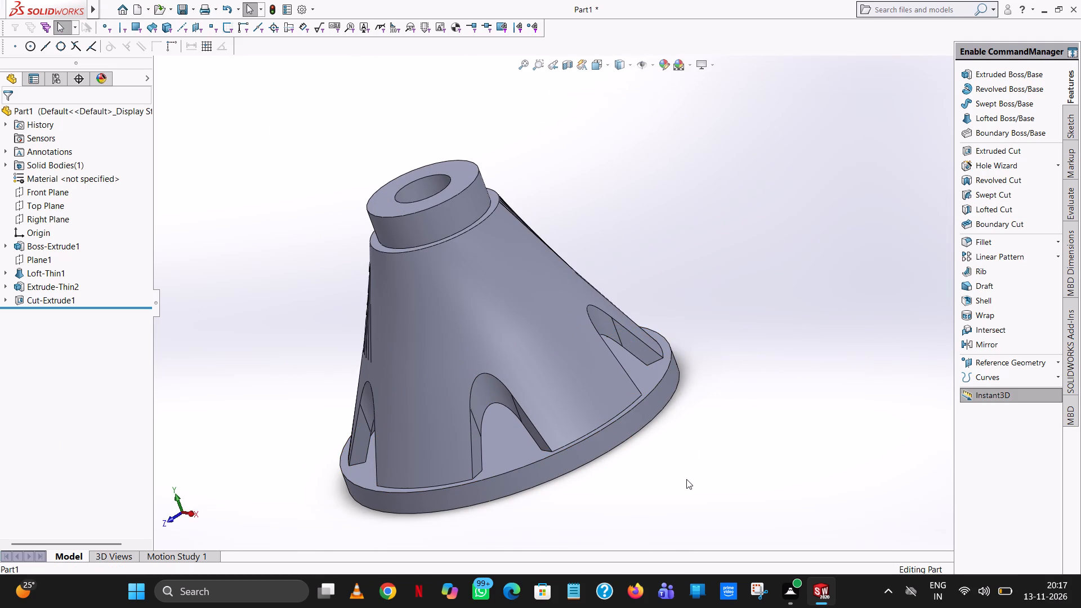
{"action": "middle_click_drag", "start_coordinate": [698, 472], "coordinate": [794, 301]}
{"action": "scroll", "coordinate": [763, 399], "scroll_direction": "up", "scroll_amount": 1}
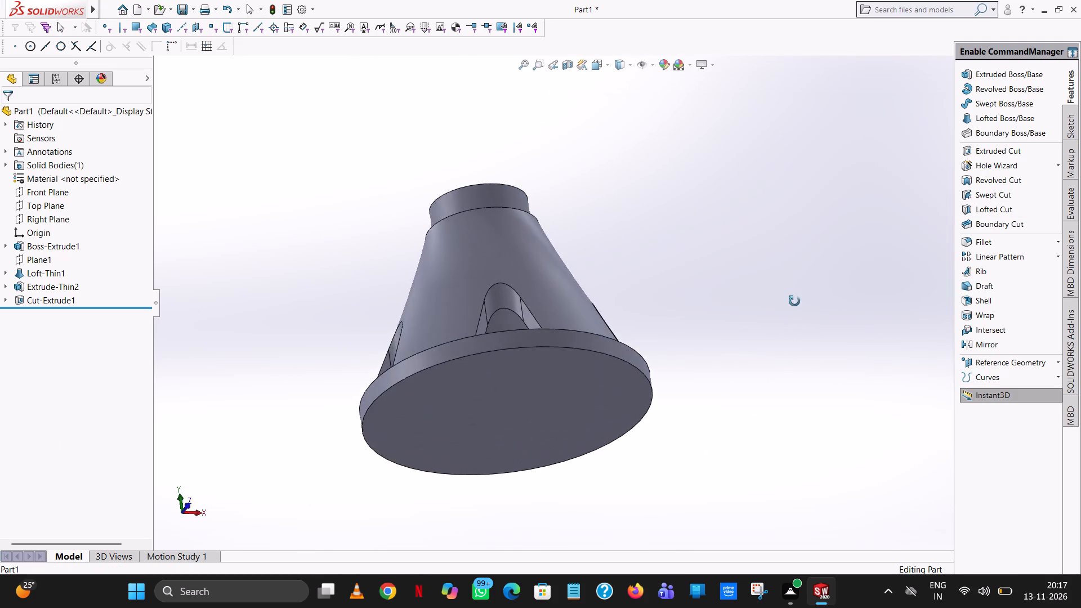
{"action": "middle_click_drag", "start_coordinate": [794, 301], "coordinate": [813, 508]}
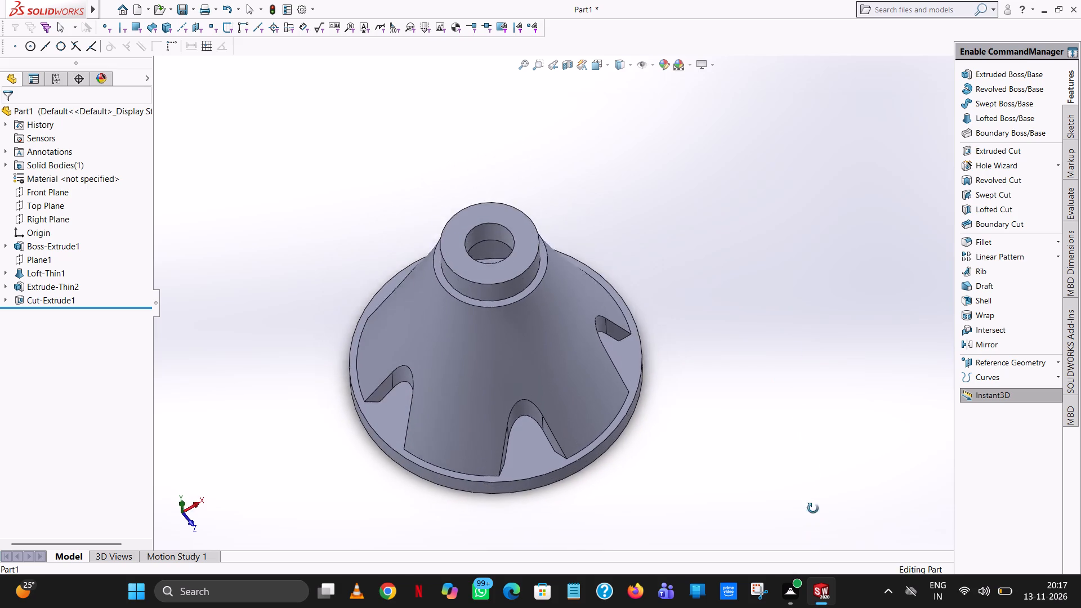
{"action": "middle_click_drag", "start_coordinate": [813, 508], "coordinate": [810, 478]}
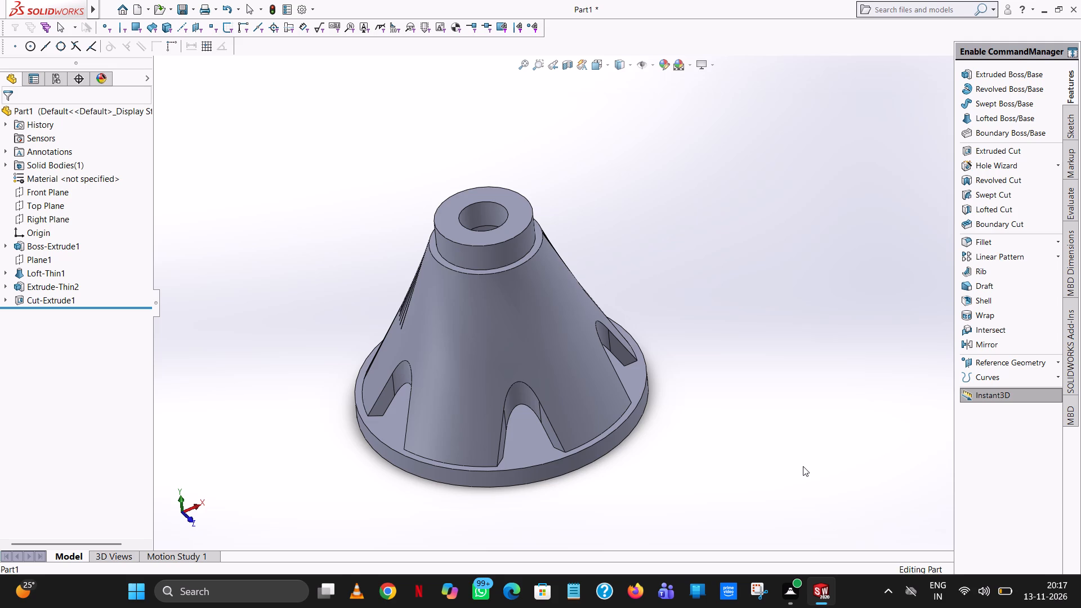
{"action": "middle_click_drag", "start_coordinate": [785, 336], "coordinate": [785, 335]}
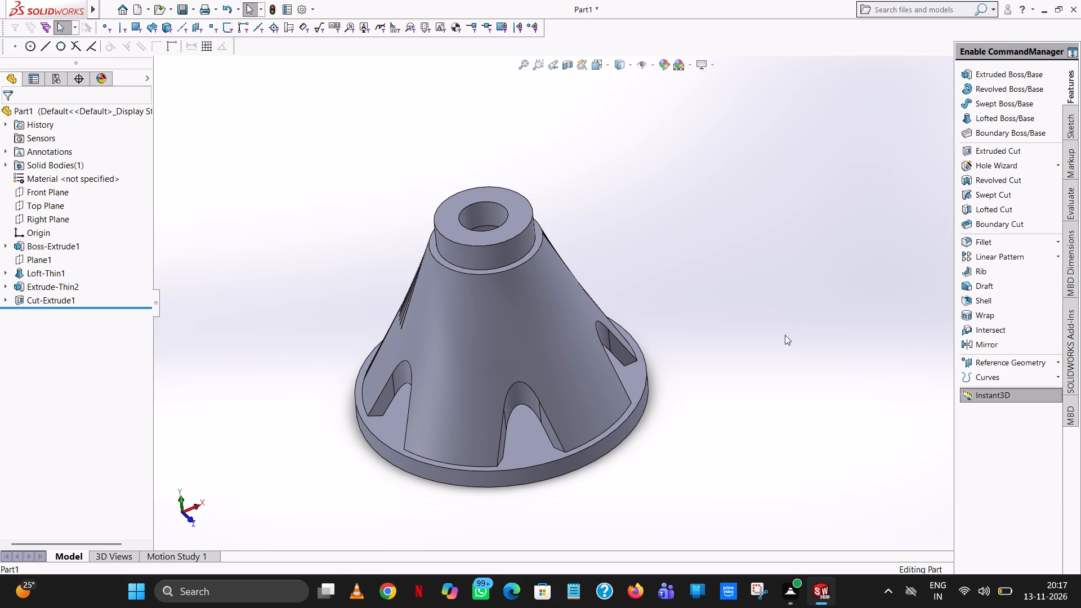
{"action": "middle_click_drag", "start_coordinate": [785, 335], "coordinate": [802, 209]}
{"action": "scroll", "coordinate": [802, 209], "scroll_direction": "up", "scroll_amount": 1}
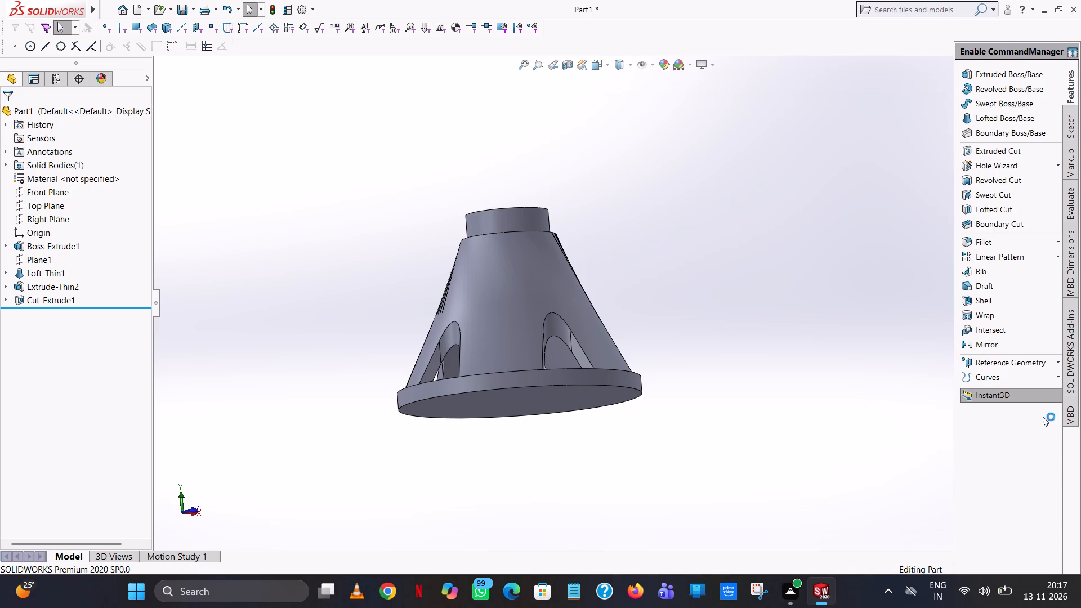
{"action": "left_click", "coordinate": [697, 190]}
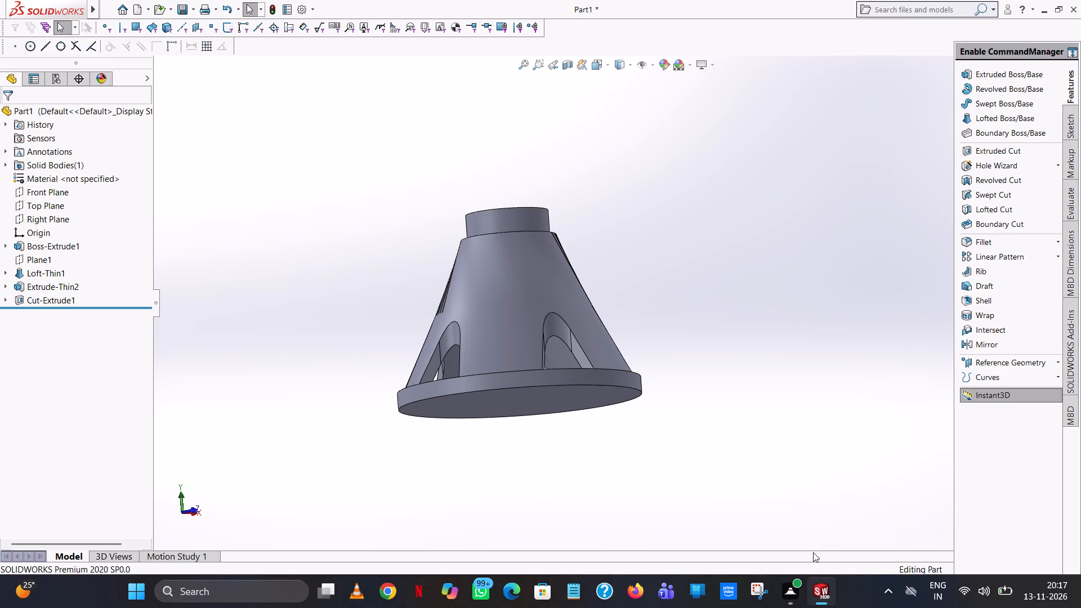
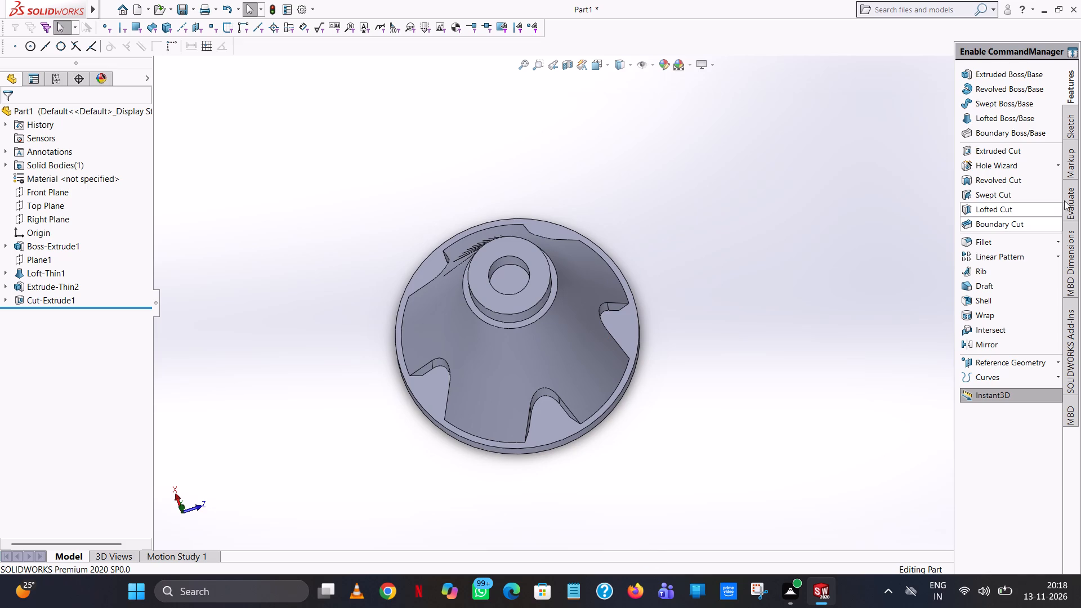
Start an Extruded Cut sketch on the base flange's upper face and draw a 50 mm radius circle centred on the origin.
{"action": "left_click", "coordinate": [999, 152]}
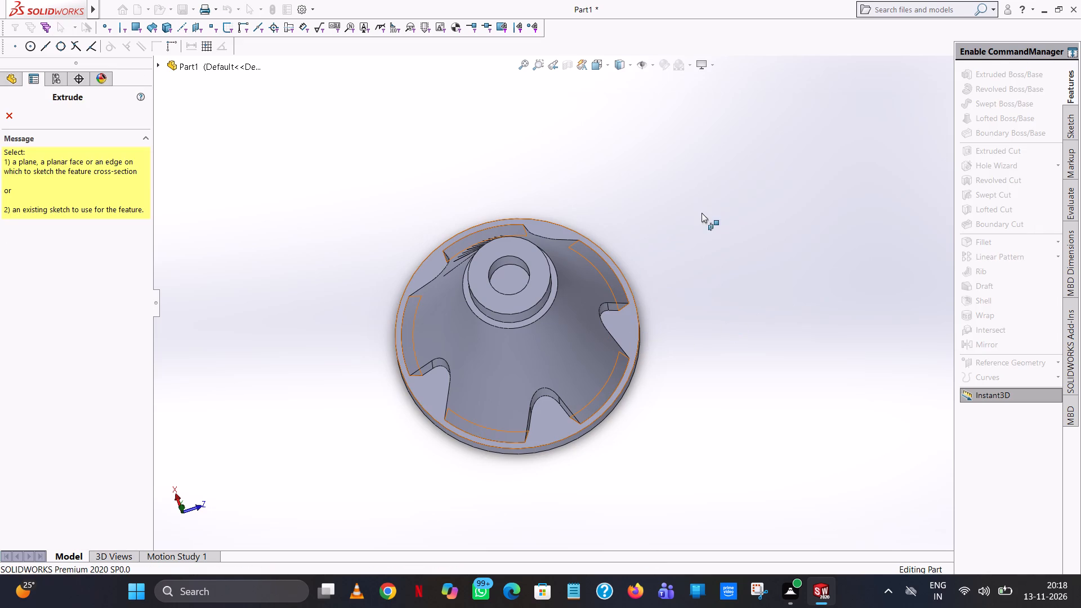
{"action": "left_click", "coordinate": [623, 328]}
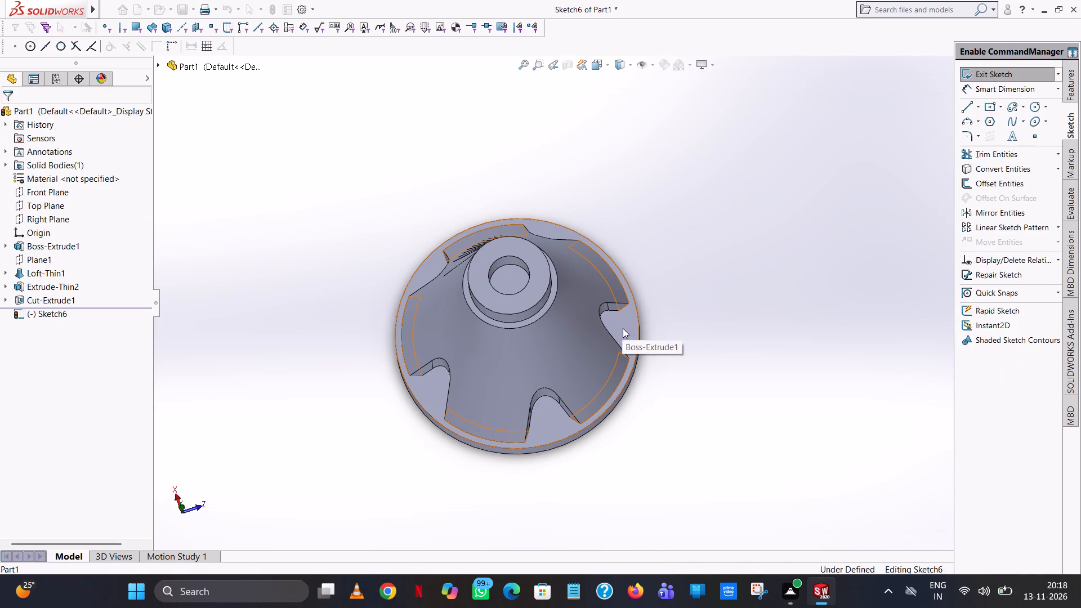
{"action": "left_click", "coordinate": [607, 66]}
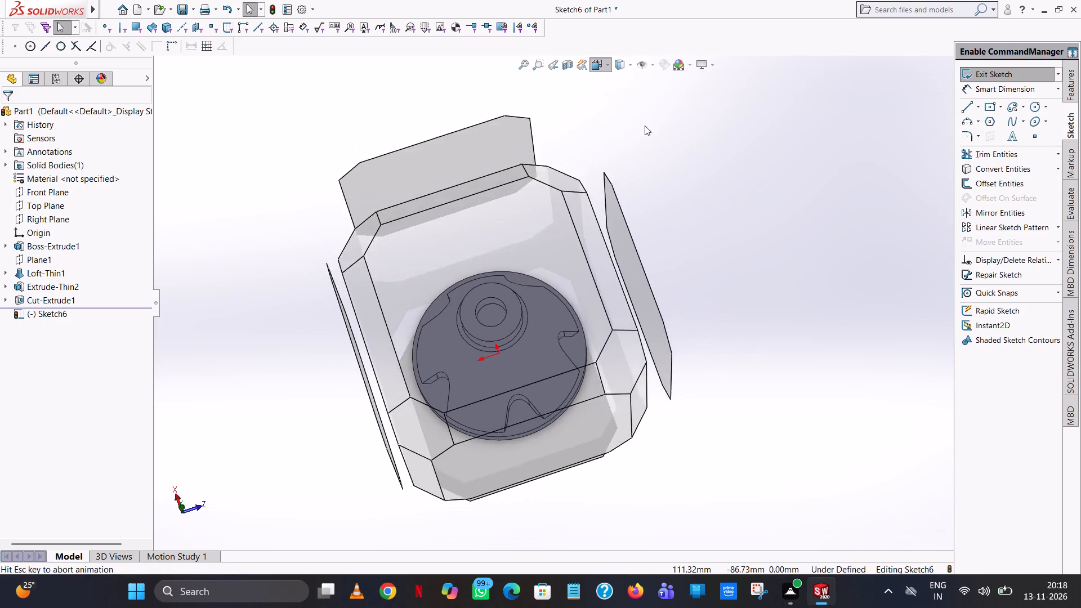
{"action": "left_click", "coordinate": [665, 133]}
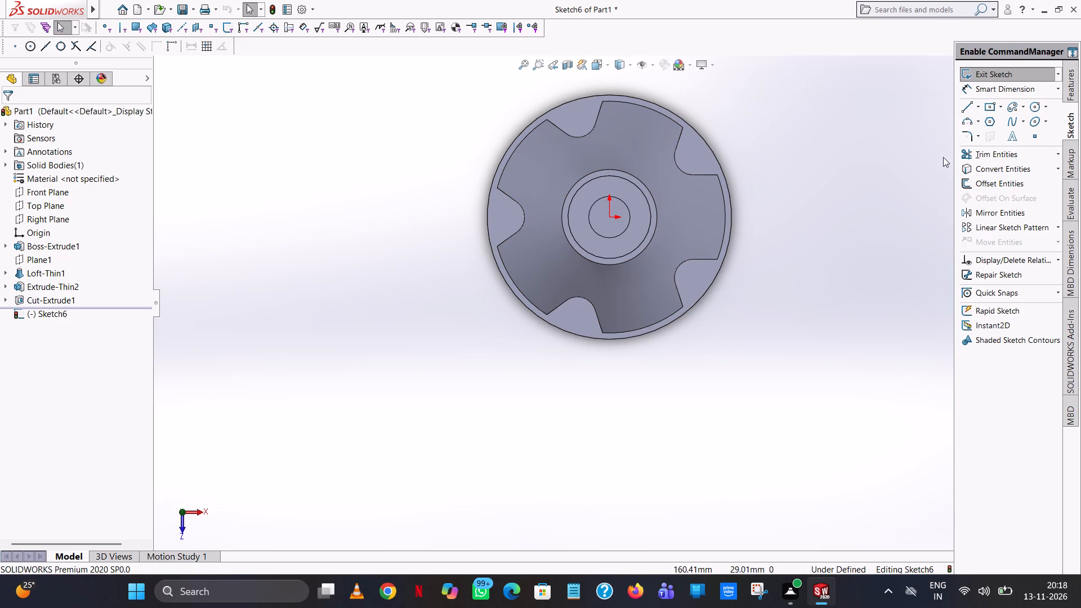
{"action": "left_click", "coordinate": [1037, 105]}
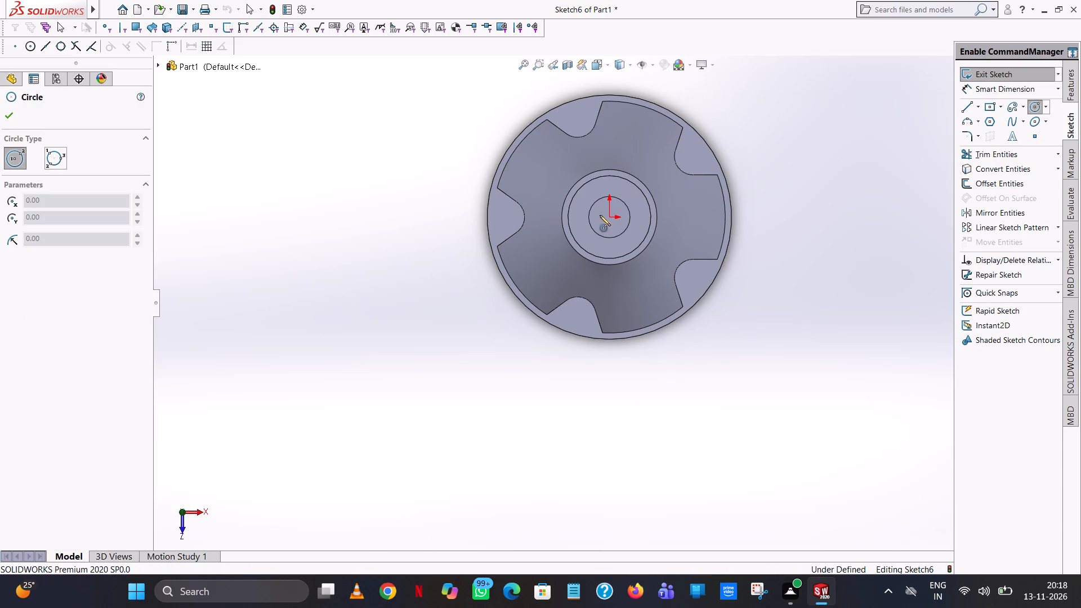
{"action": "left_click", "coordinate": [610, 217]}
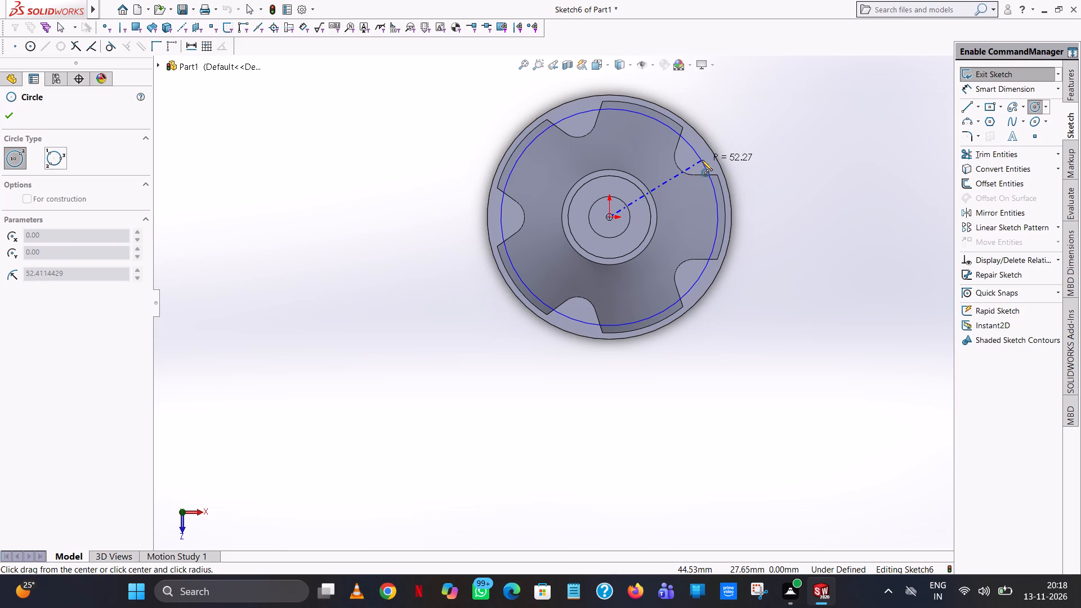
{"action": "left_click", "coordinate": [702, 160]}
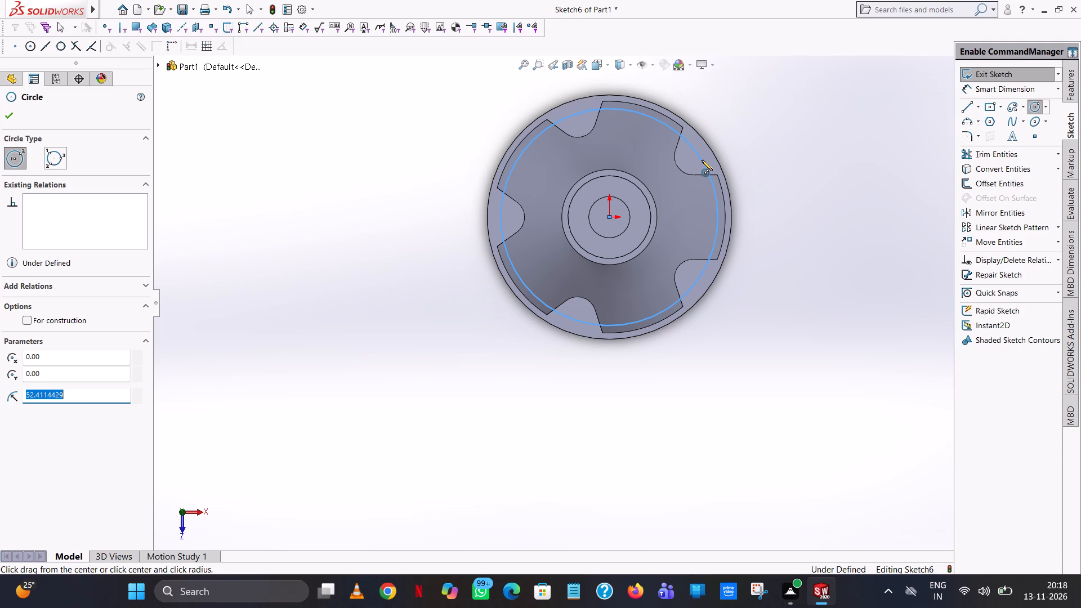
{"action": "key", "text": "5"}
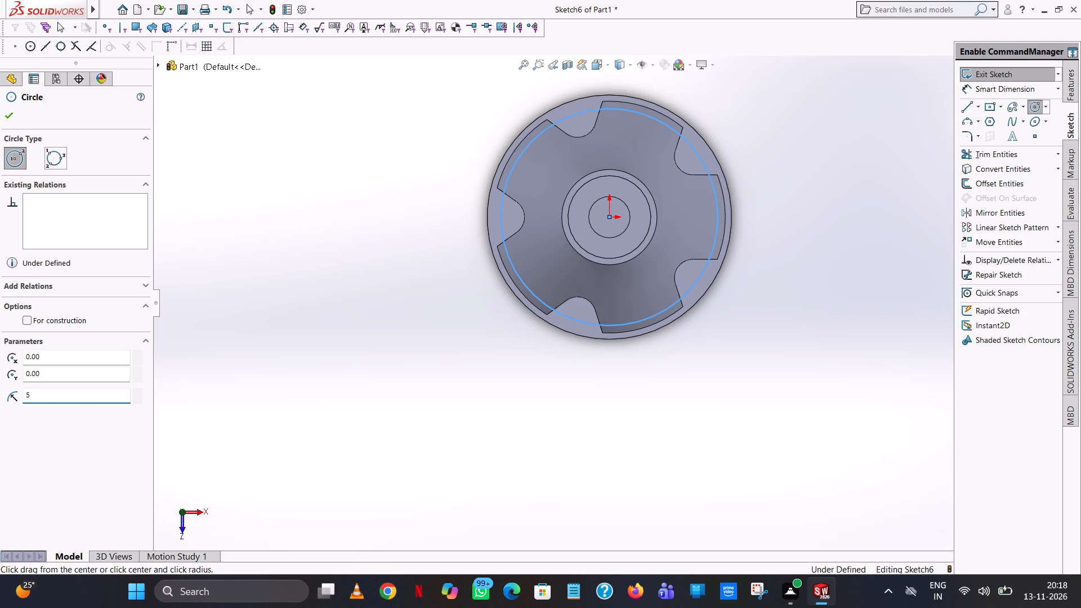
{"action": "key", "text": "0"}
{"action": "key", "text": "Return"}
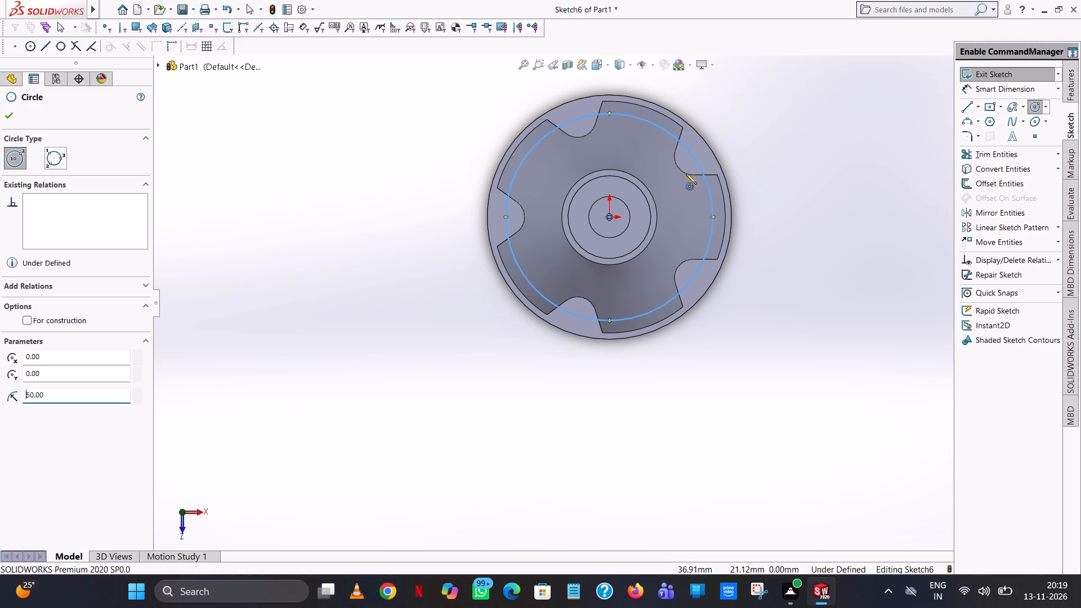
Draw a 7.5 mm radius circle on the 50 mm circle, concentric with the upper-right notch's rounded end.
{"action": "scroll", "coordinate": [686, 172], "scroll_direction": "down", "scroll_amount": 9}
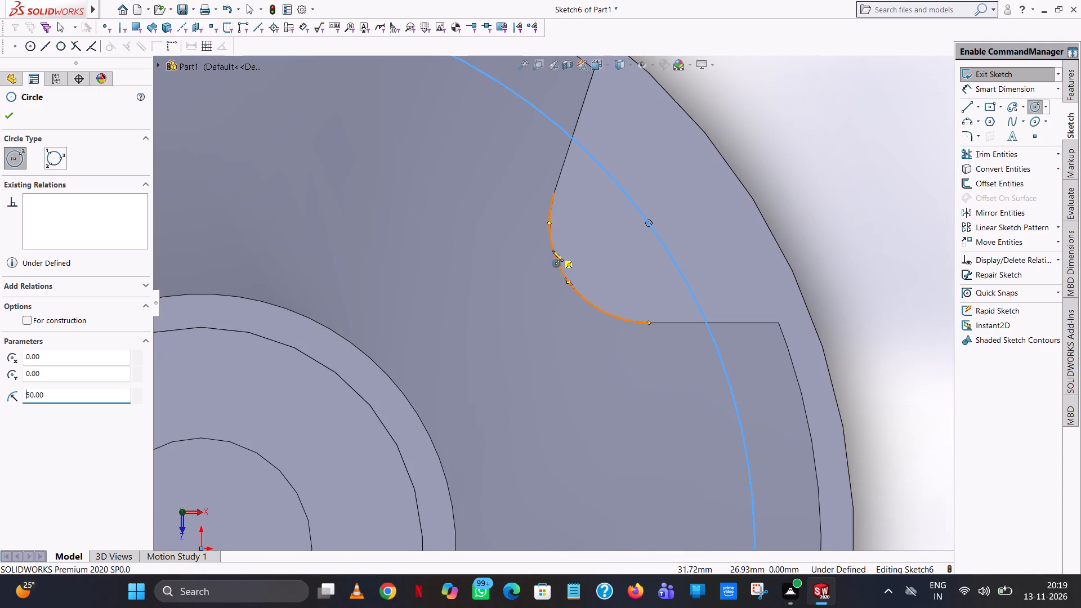
{"action": "left_click", "coordinate": [649, 223]}
{"action": "left_click", "coordinate": [674, 189]}
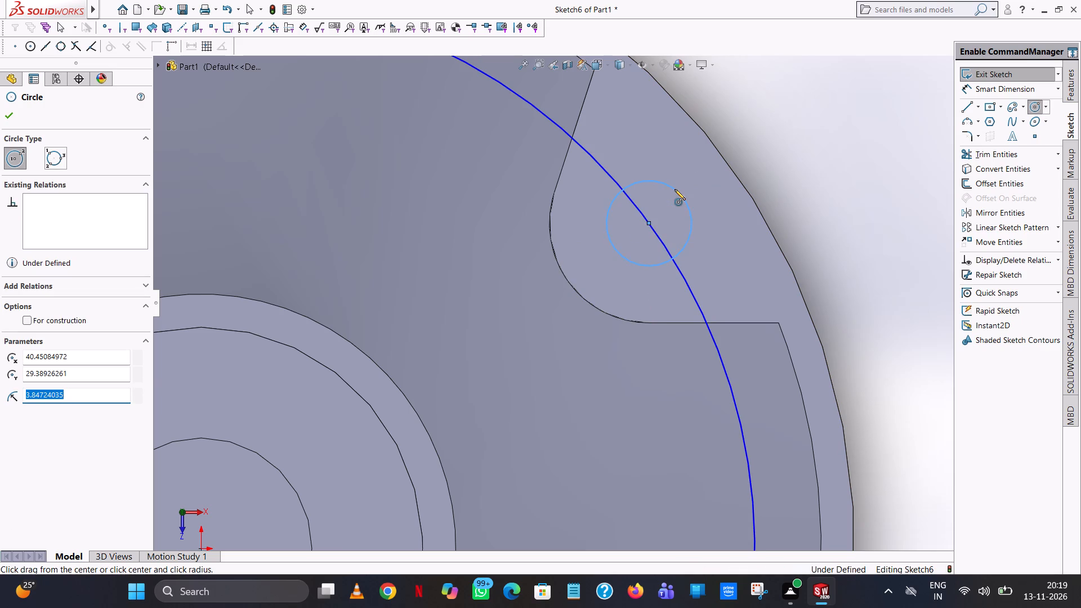
{"action": "type", "text": "15/2"}
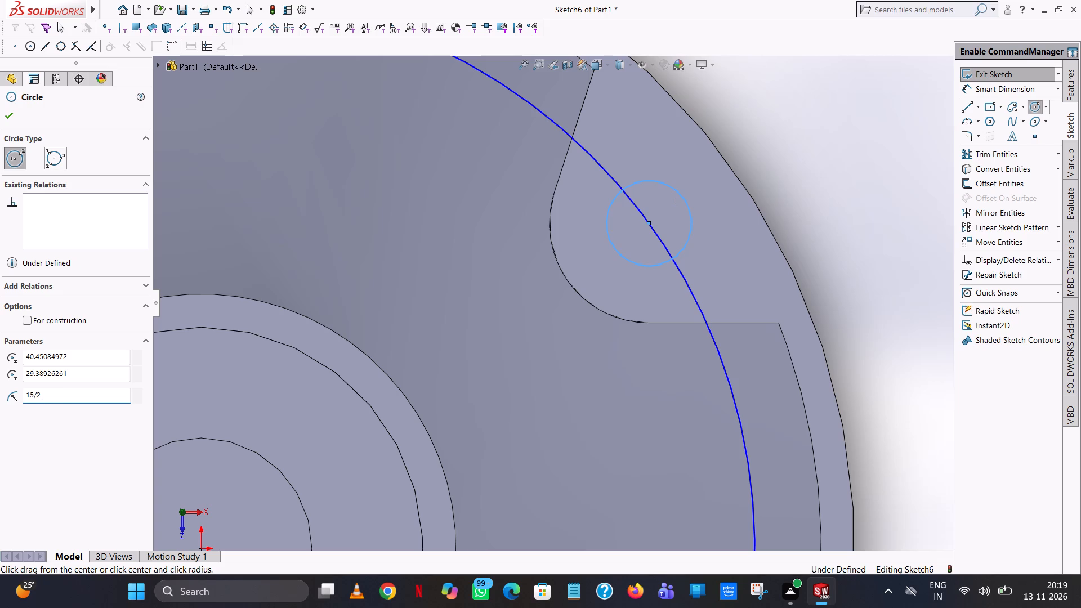
{"action": "key", "text": "Return"}
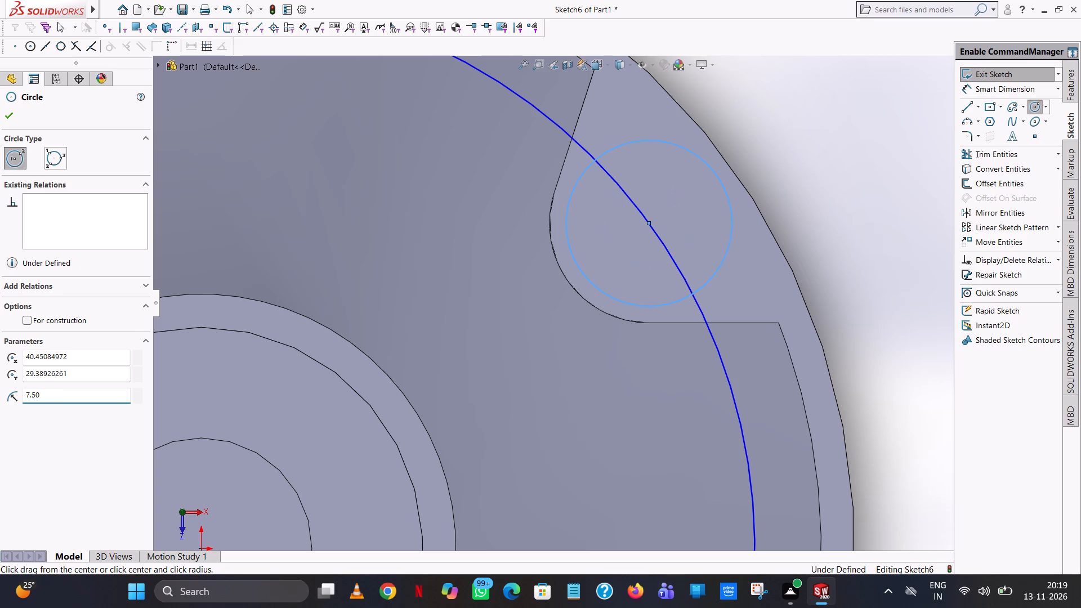
{"action": "right_click", "coordinate": [674, 189]}
{"action": "left_click", "coordinate": [727, 200]}
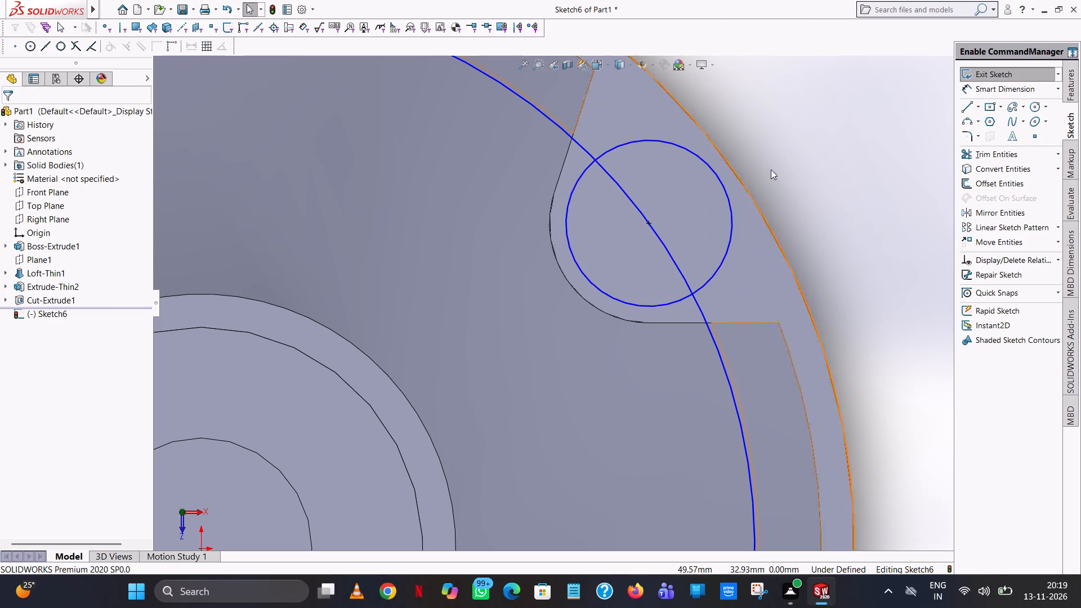
Trim away the whole 50 mm radius guide circle, including its piece inside the small circle.
{"action": "scroll", "coordinate": [792, 157], "scroll_direction": "up", "scroll_amount": 6}
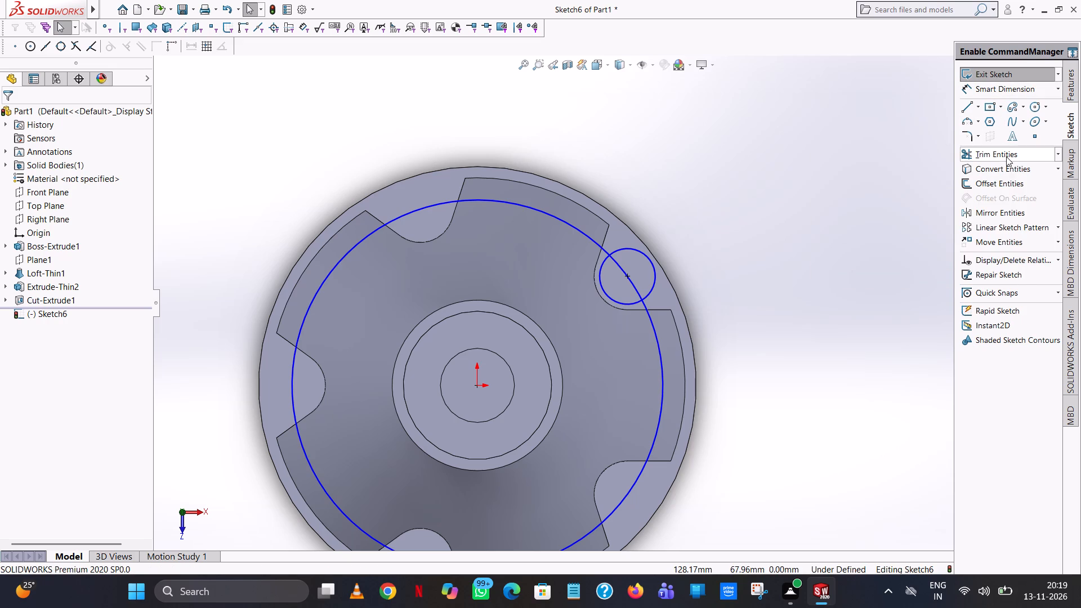
{"action": "left_click", "coordinate": [1006, 157]}
{"action": "left_click", "coordinate": [486, 200]}
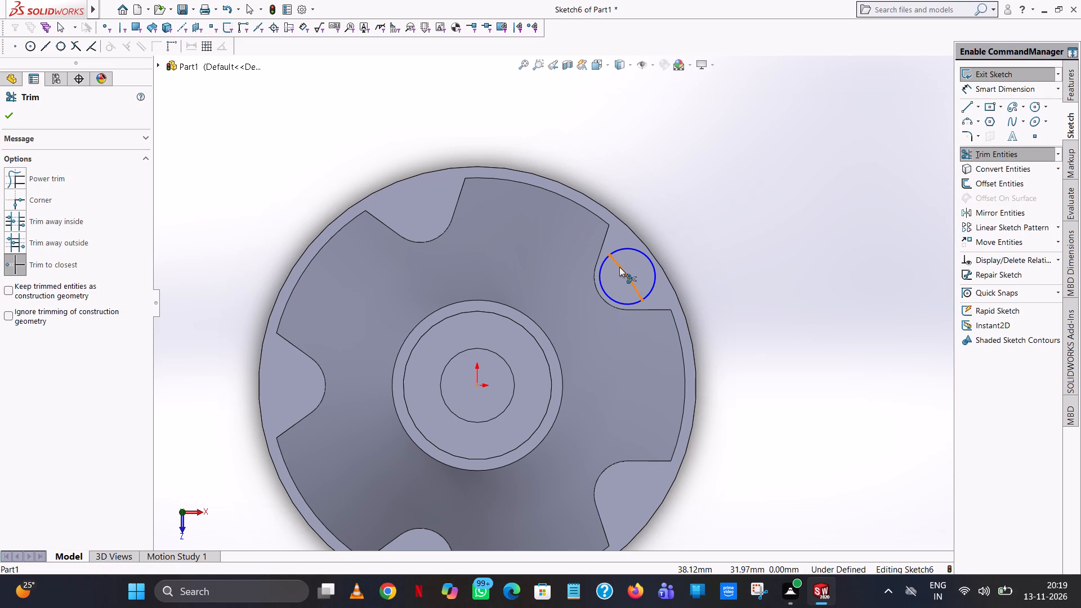
{"action": "left_click", "coordinate": [619, 267]}
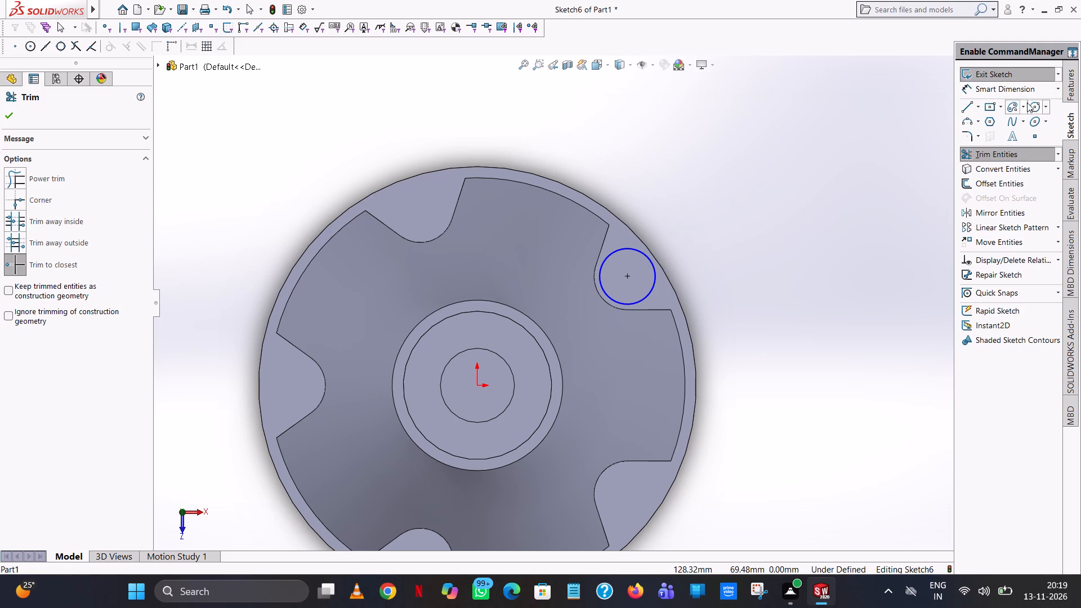
Dimension the diameter of the small circle in the upper-right notch.
{"action": "left_click", "coordinate": [1023, 90]}
{"action": "left_click", "coordinate": [655, 265]}
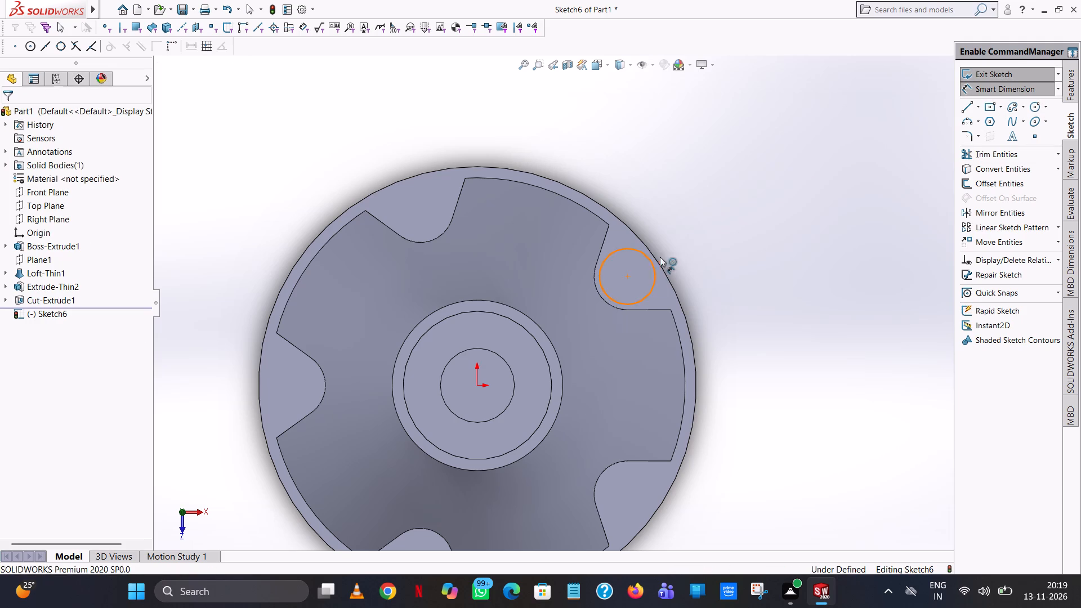
{"action": "left_click", "coordinate": [732, 169]}
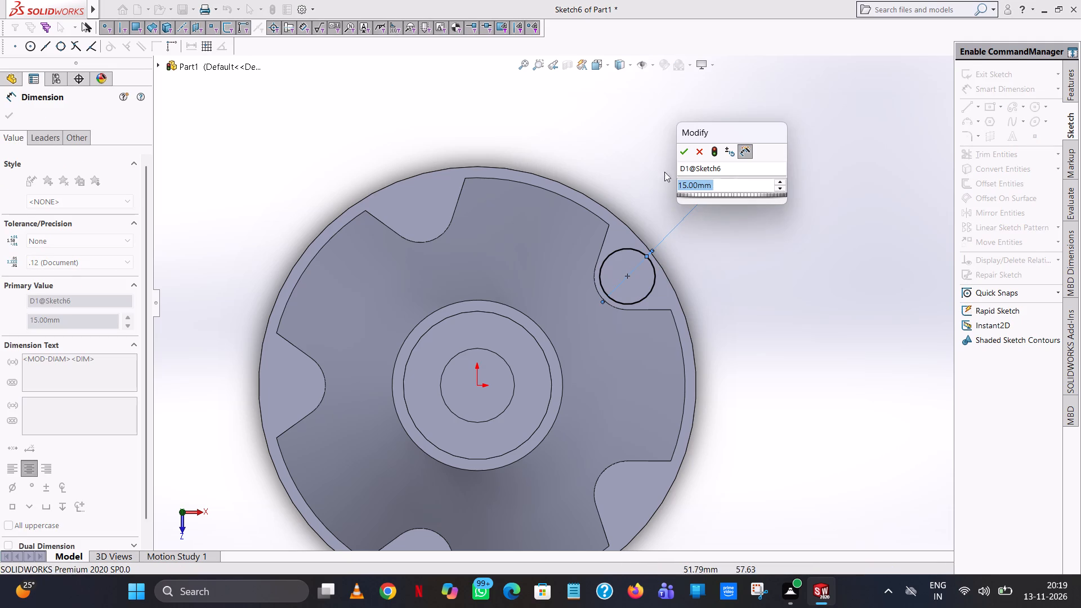
{"action": "left_click", "coordinate": [683, 158]}
{"action": "left_click", "coordinate": [656, 163]}
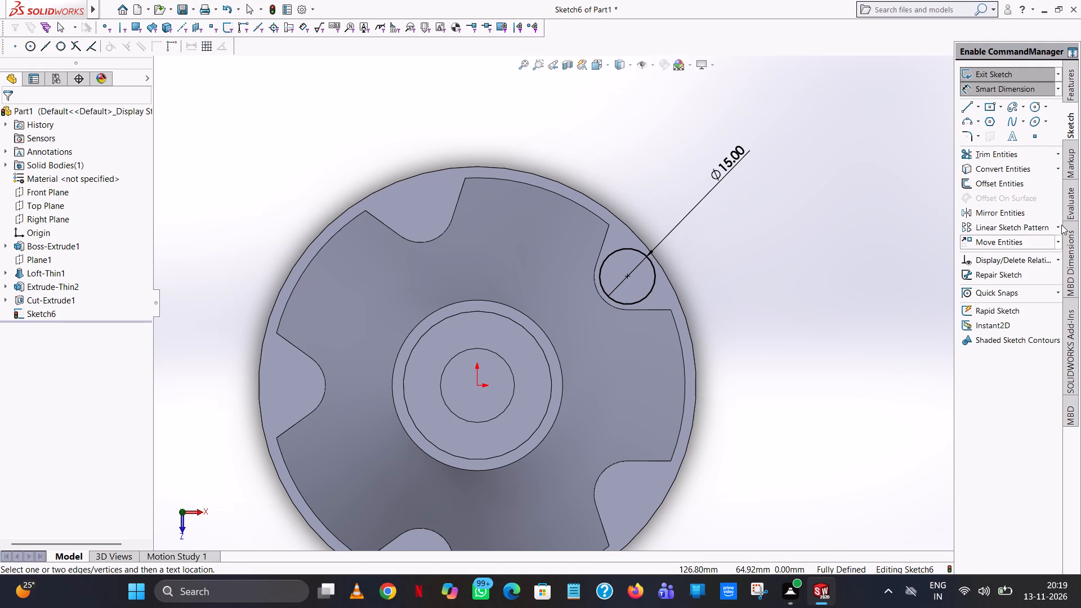
Circular-pattern the small circle around the origin with 5 equally spaced instances over 360 degrees.
{"action": "left_click", "coordinate": [1056, 223]}
{"action": "left_click", "coordinate": [1018, 244]}
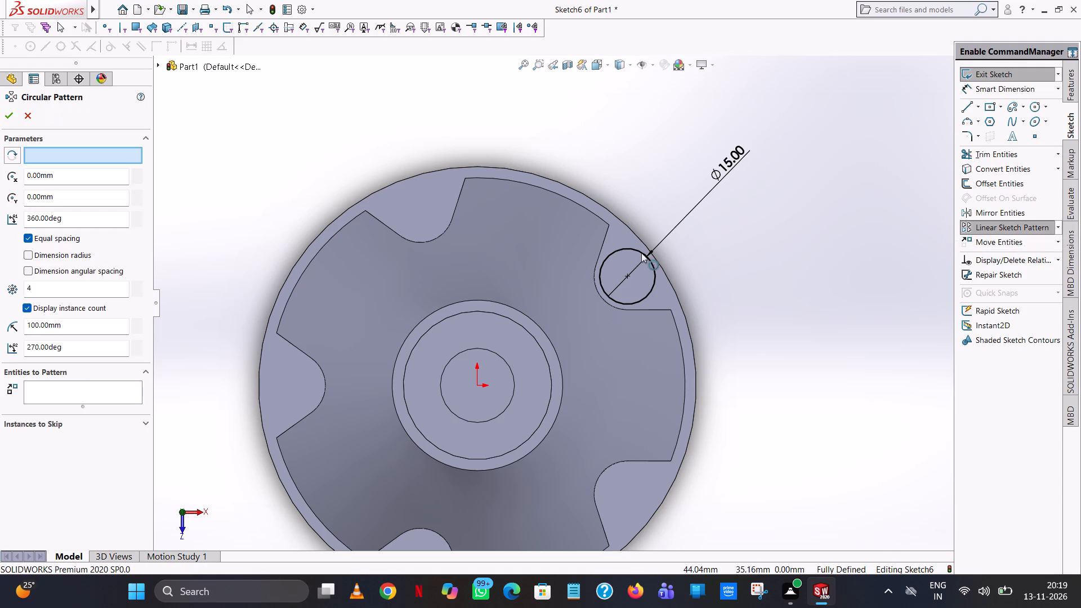
{"action": "left_click", "coordinate": [641, 252]}
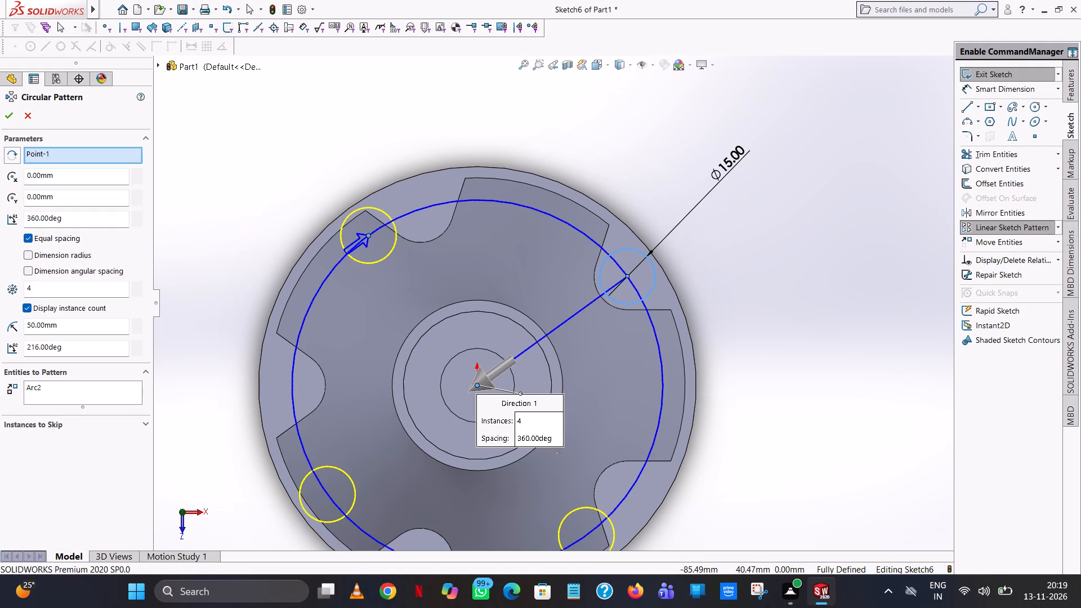
{"action": "left_click", "coordinate": [137, 283]}
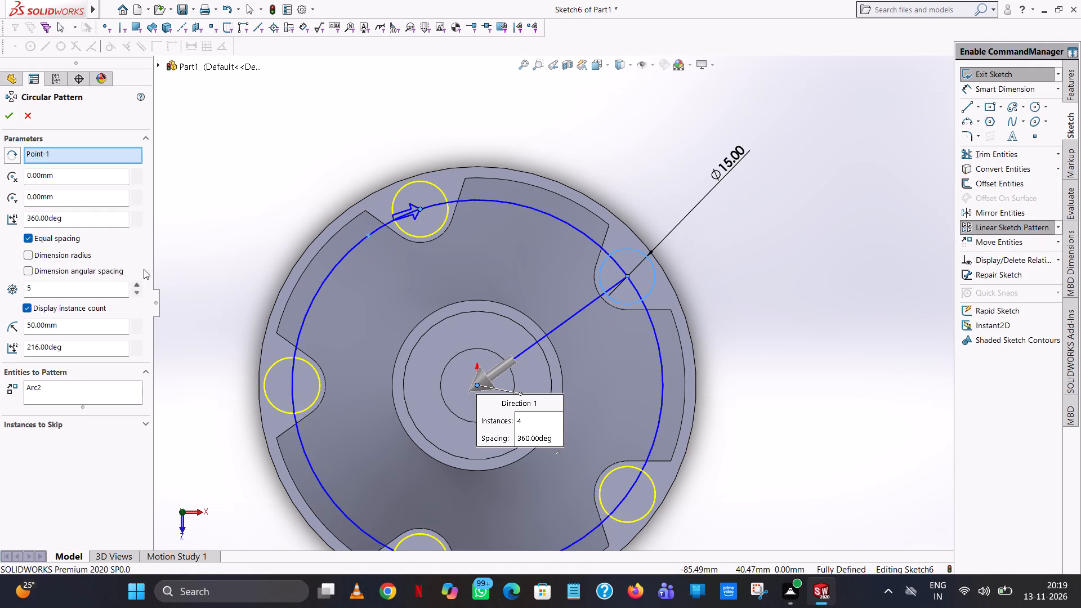
{"action": "left_click", "coordinate": [5, 113]}
{"action": "left_click", "coordinate": [673, 119]}
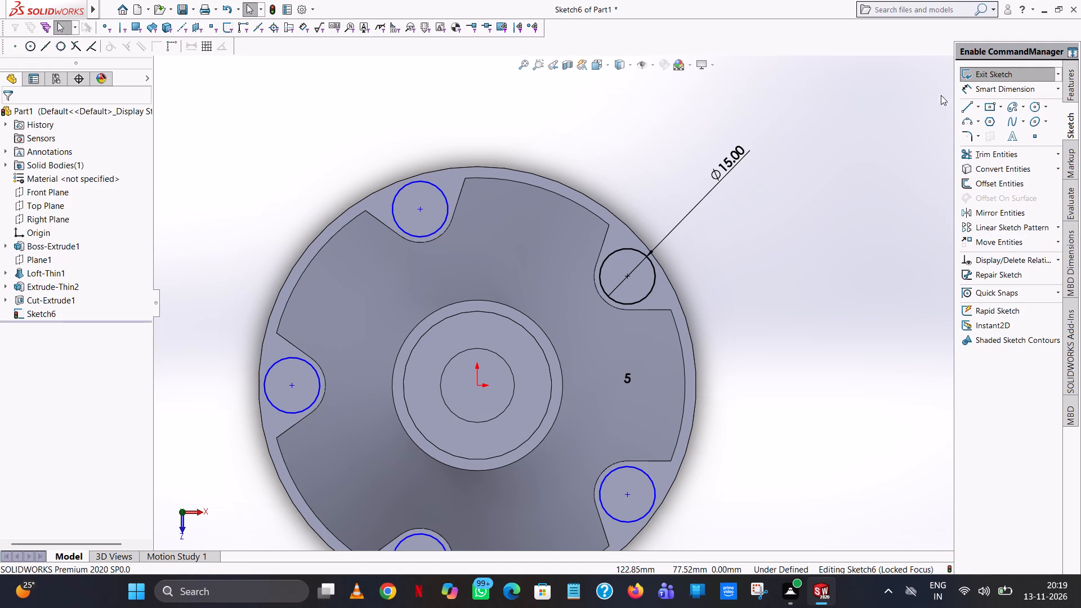
Dimension the horizontal and vertical distances from the origin to the centre of the upper-left patterned circle.
{"action": "left_click", "coordinate": [991, 86]}
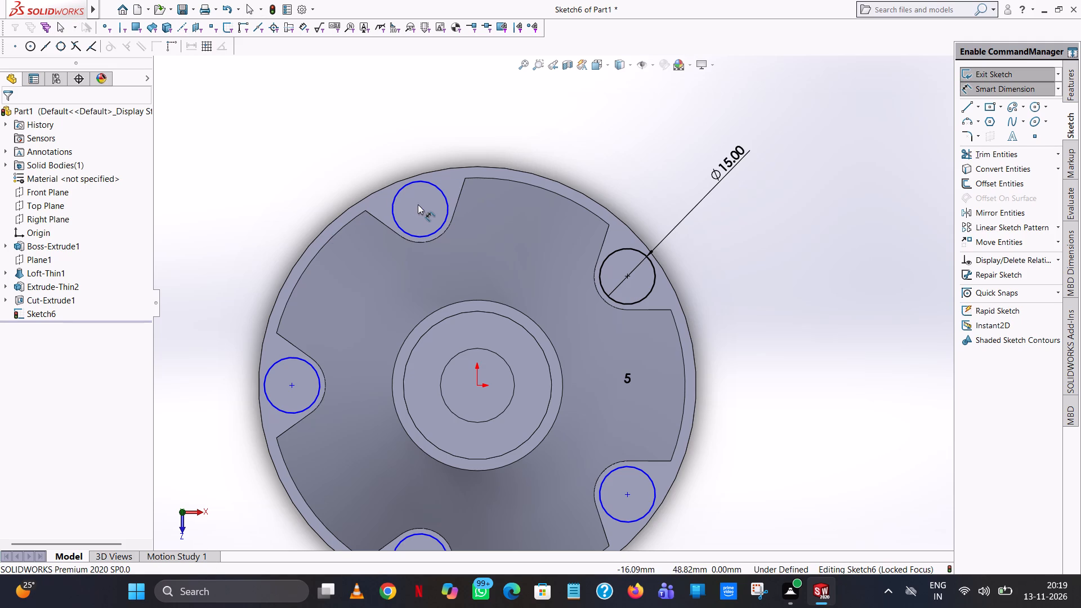
{"action": "left_click", "coordinate": [419, 209]}
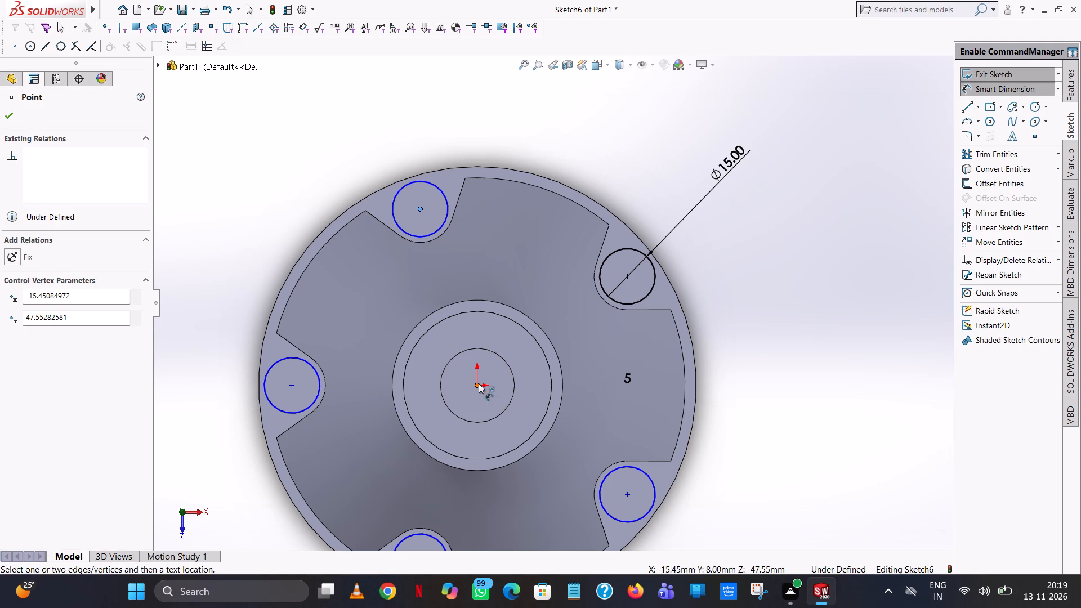
{"action": "left_click", "coordinate": [477, 384]}
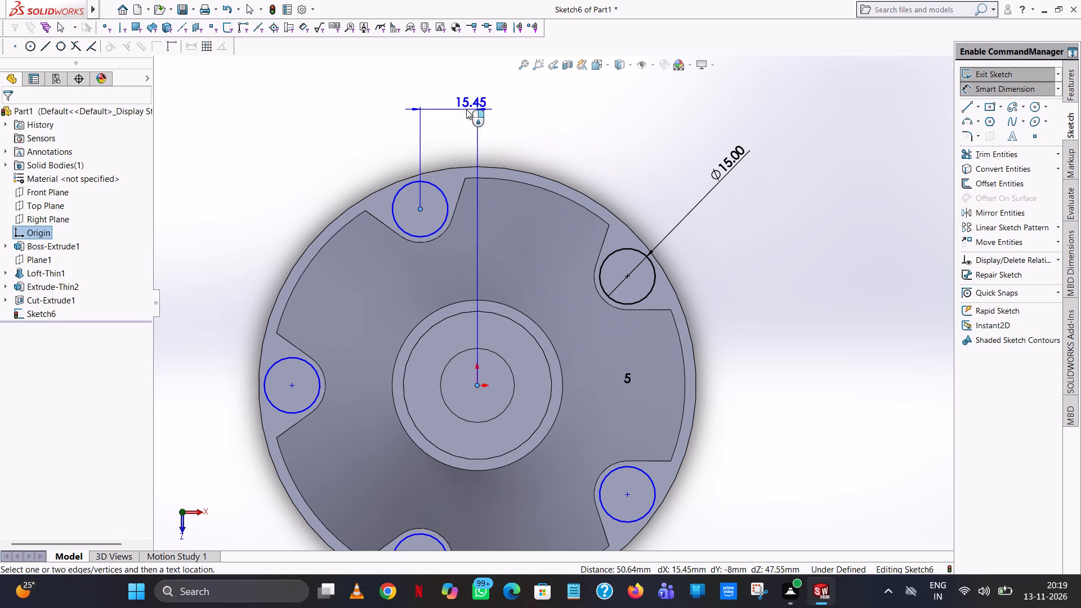
{"action": "left_click", "coordinate": [449, 109]}
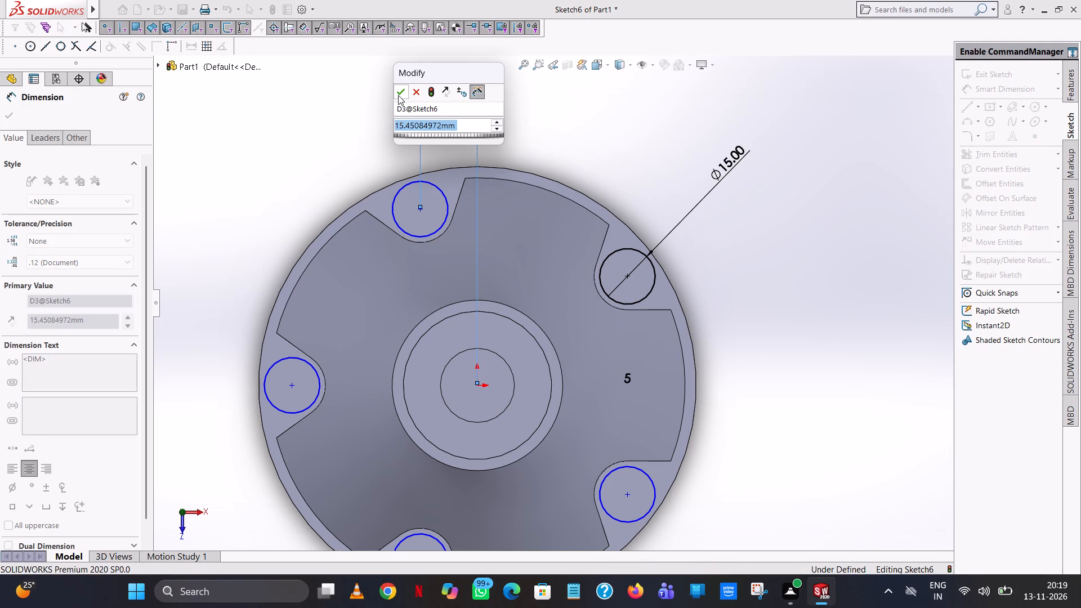
{"action": "left_click", "coordinate": [398, 95]}
{"action": "left_click", "coordinate": [323, 110]}
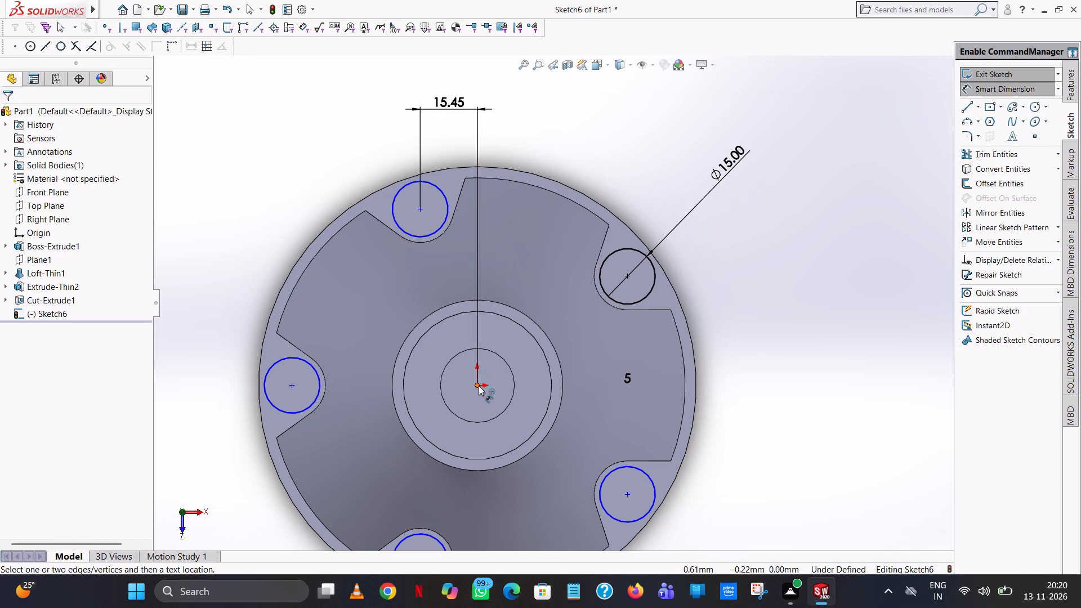
{"action": "left_click", "coordinate": [479, 386]}
{"action": "left_click", "coordinate": [418, 208]}
{"action": "left_click", "coordinate": [828, 251]}
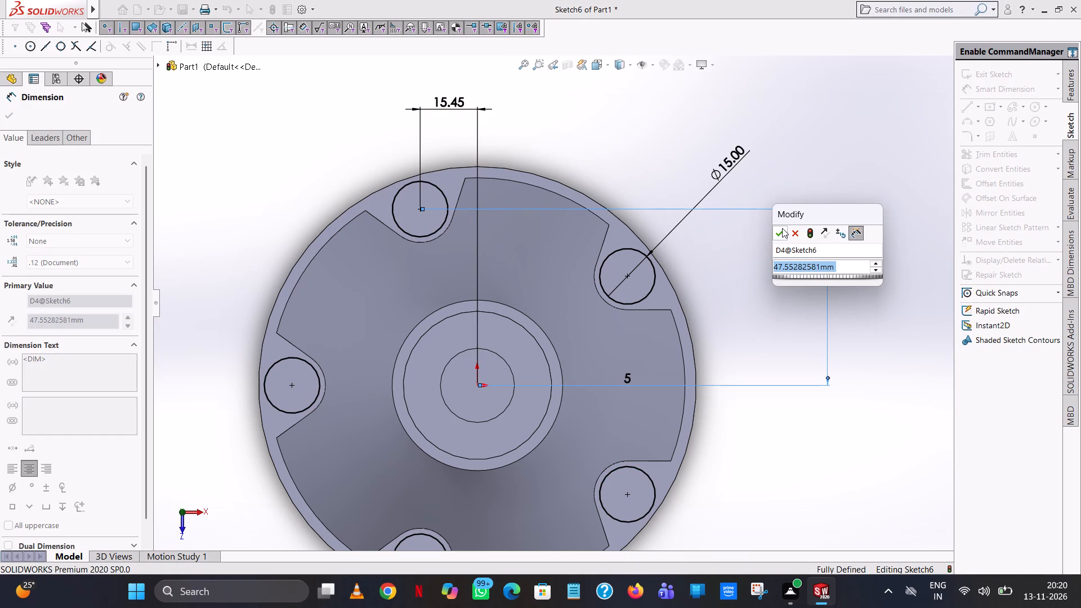
{"action": "left_click", "coordinate": [782, 228]}
{"action": "left_click", "coordinate": [820, 145]}
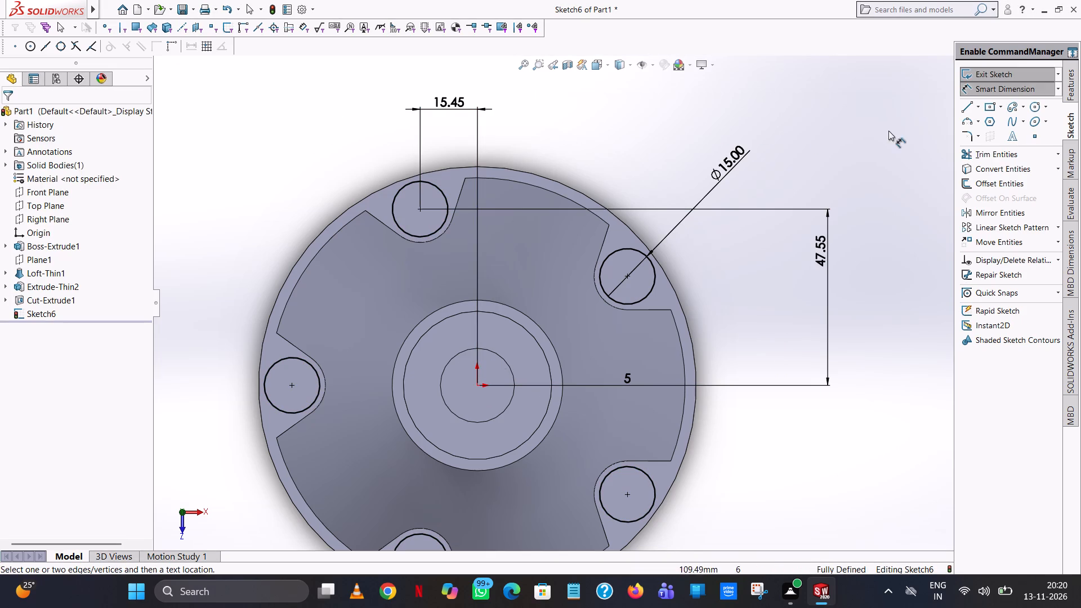
Cut the five 15 mm circles 3 mm deep into the flange with an extruded cut.
{"action": "left_click", "coordinate": [1077, 83]}
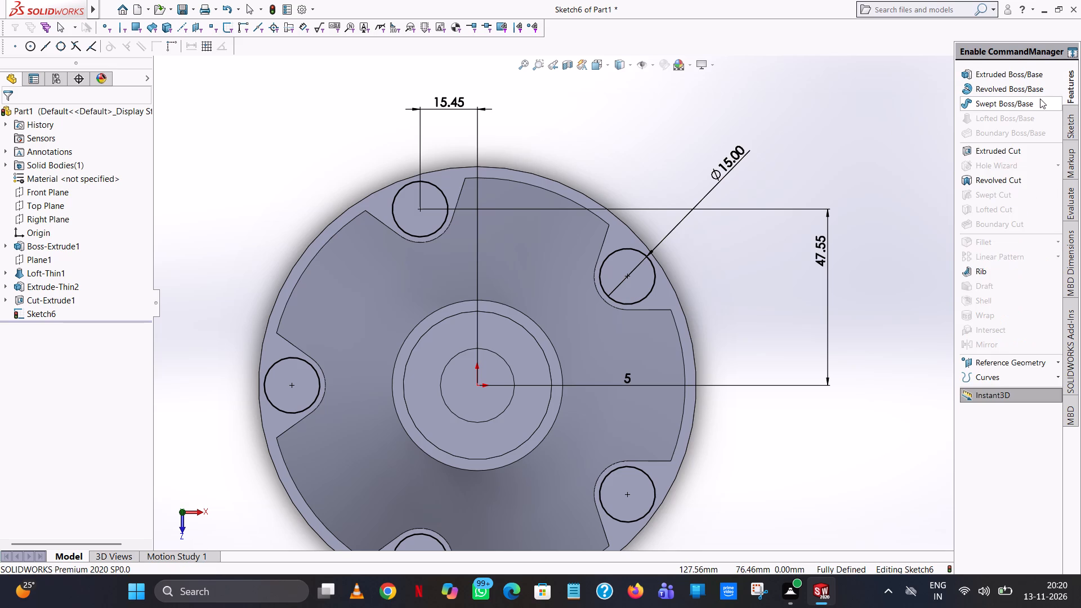
{"action": "left_click", "coordinate": [991, 145]}
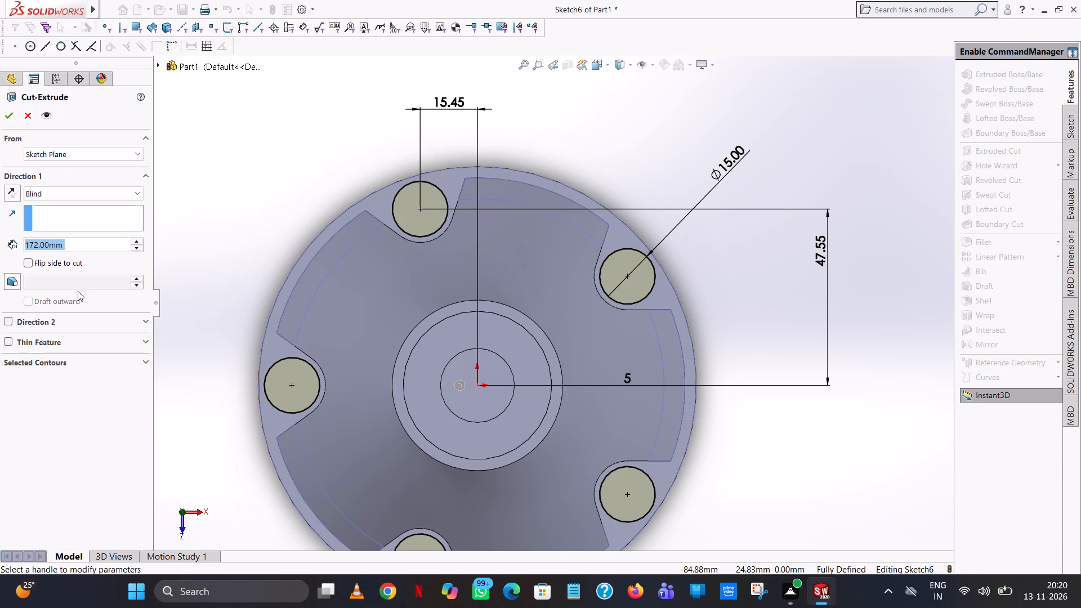
{"action": "key", "text": "3"}
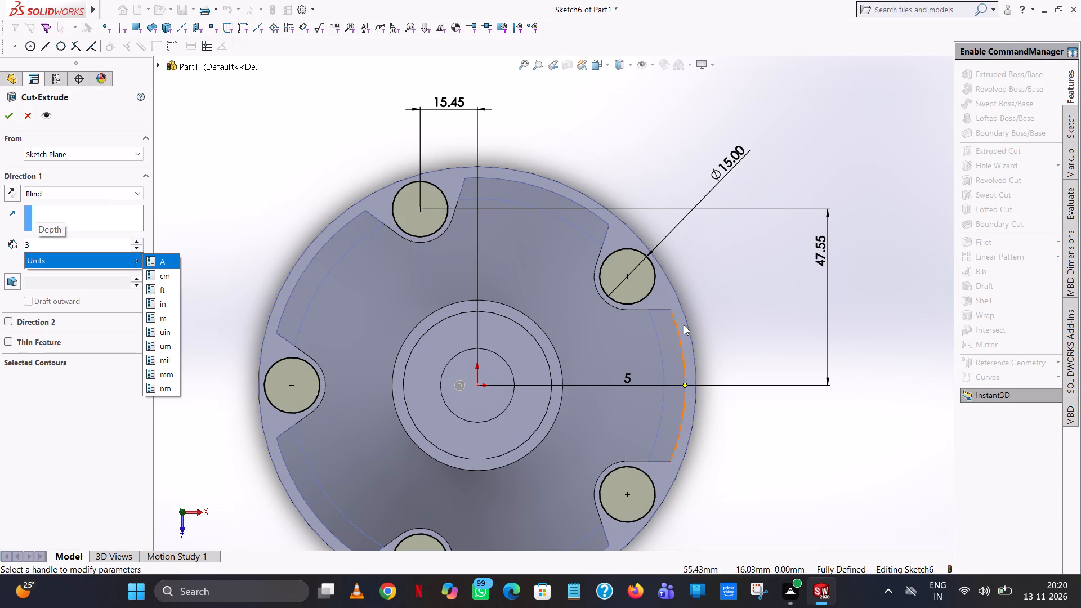
{"action": "left_click", "coordinate": [796, 320]}
{"action": "middle_click_drag", "start_coordinate": [793, 320], "coordinate": [799, 102]}
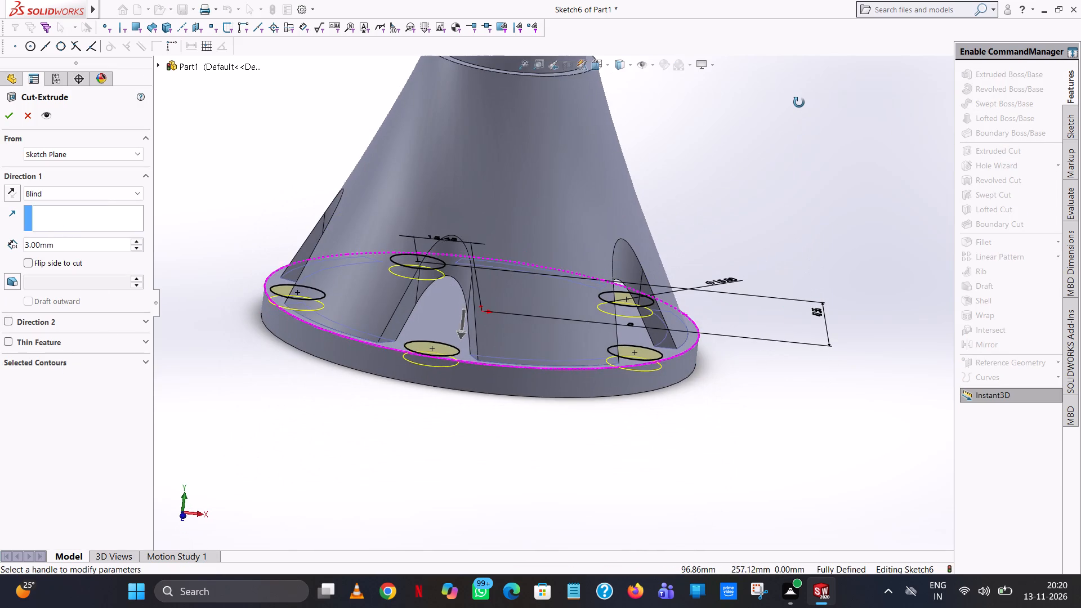
{"action": "middle_click_drag", "start_coordinate": [799, 102], "coordinate": [821, 106]}
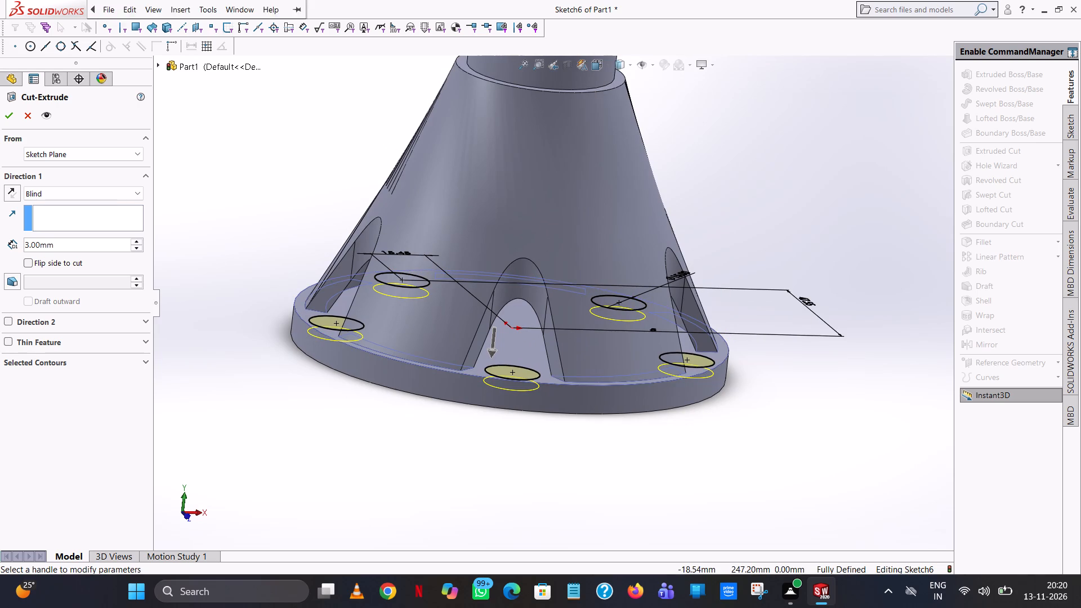
{"action": "left_click", "coordinate": [4, 113]}
{"action": "left_click", "coordinate": [305, 116]}
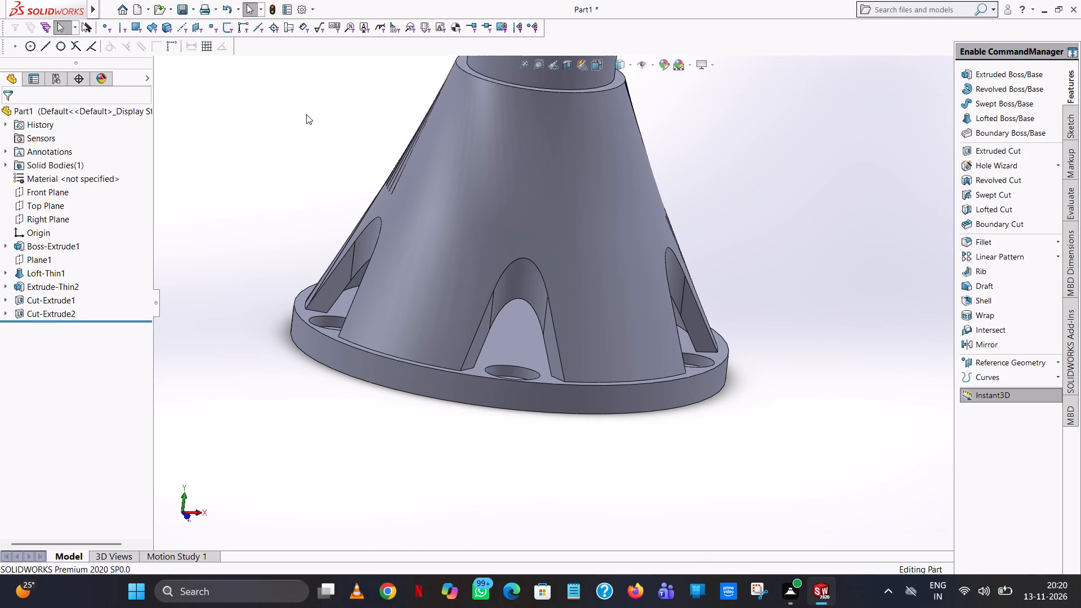
Start an extruded-cut sketch on a circular recess floor and draw a 3.5 mm radius circle centred in the upper-right recess.
{"action": "middle_click_drag", "start_coordinate": [306, 114], "coordinate": [312, 242]}
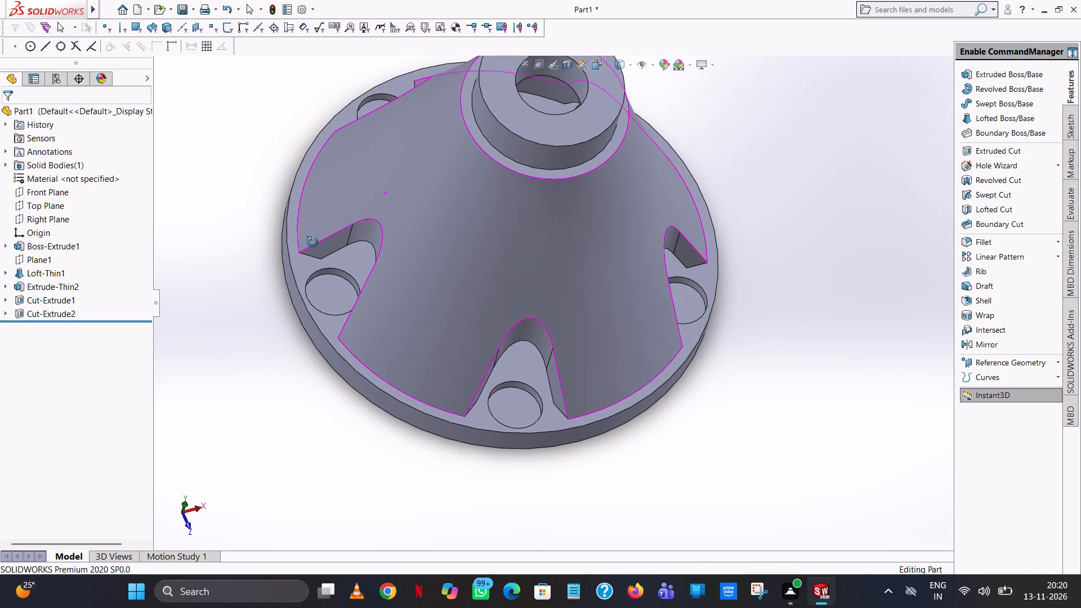
{"action": "middle_click_drag", "start_coordinate": [312, 242], "coordinate": [312, 243]}
{"action": "left_click", "coordinate": [991, 147]}
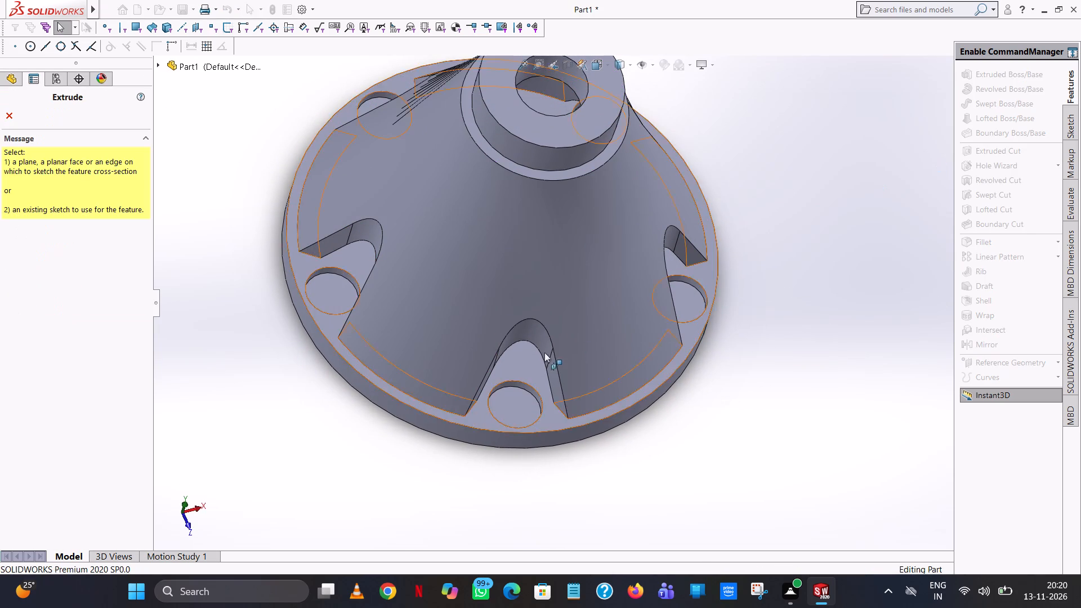
{"action": "left_click", "coordinate": [510, 413]}
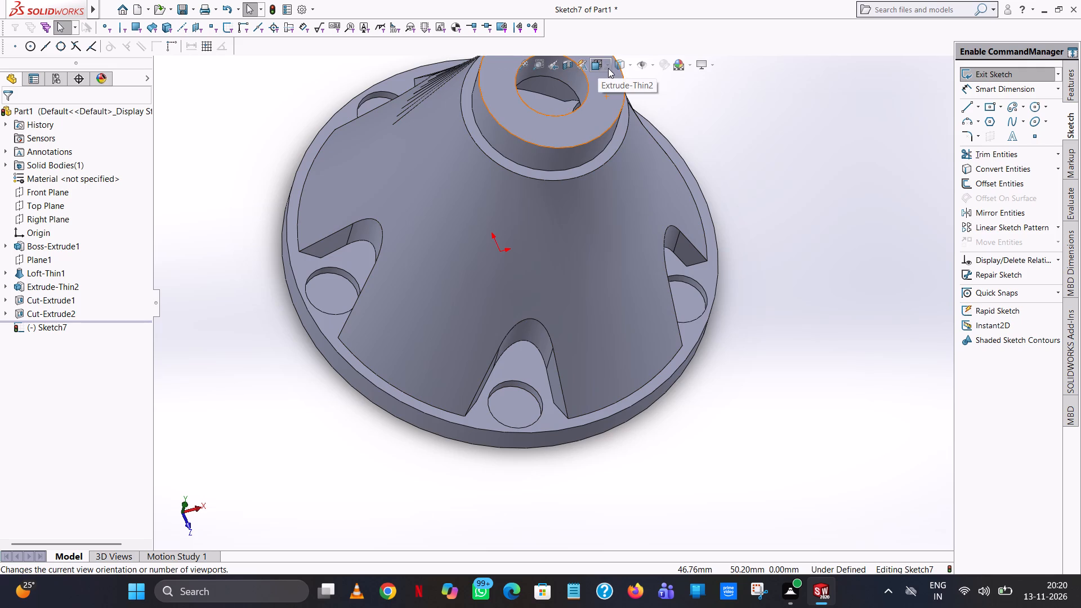
{"action": "left_click", "coordinate": [608, 68]}
{"action": "left_click", "coordinate": [661, 126]}
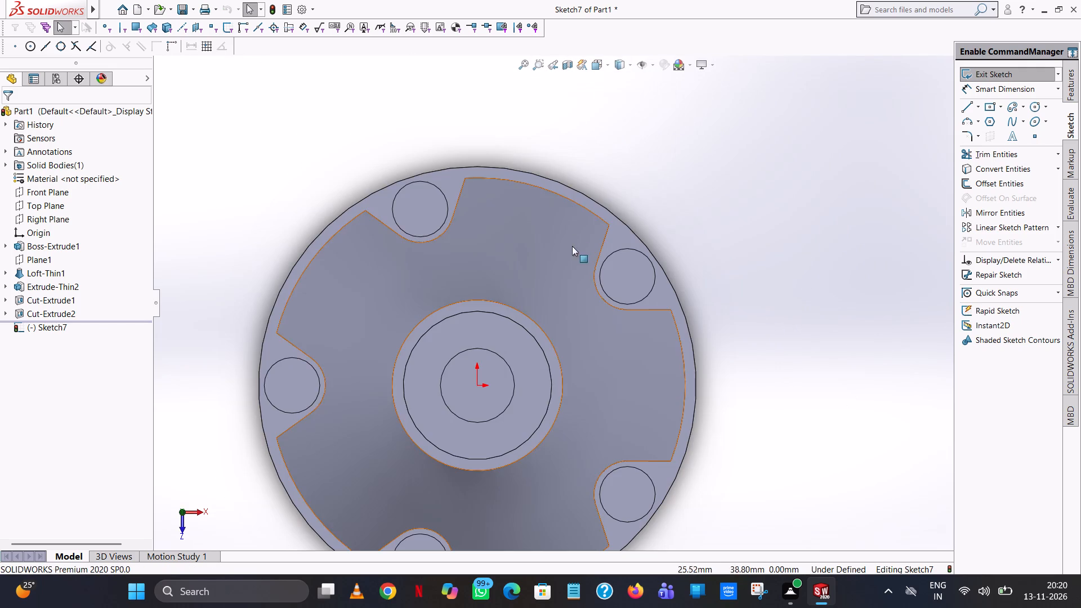
{"action": "left_click", "coordinate": [1037, 108]}
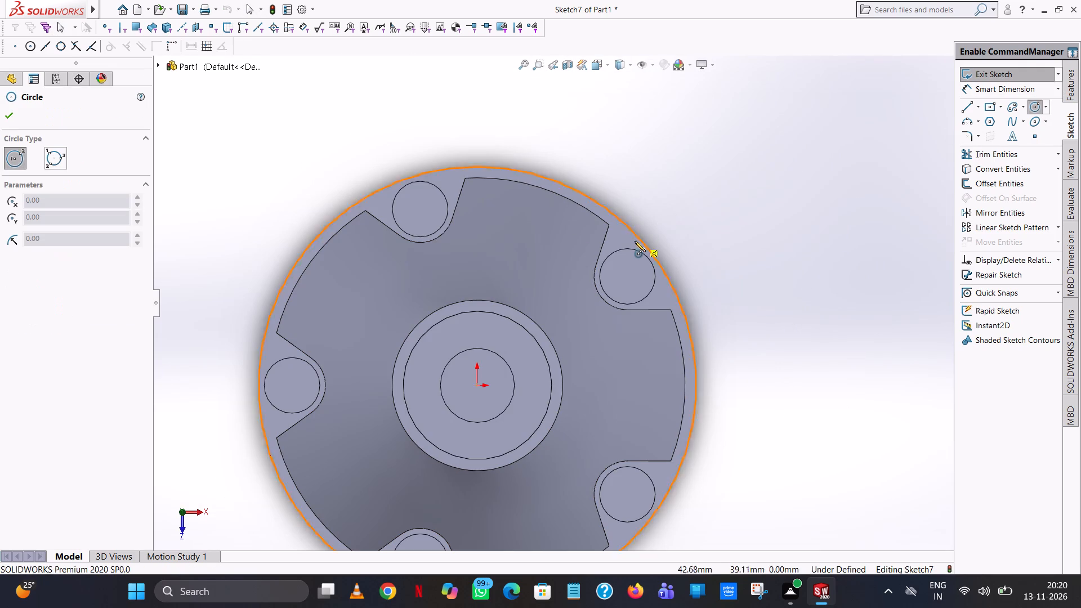
{"action": "scroll", "coordinate": [629, 250], "scroll_direction": "down", "scroll_amount": 2}
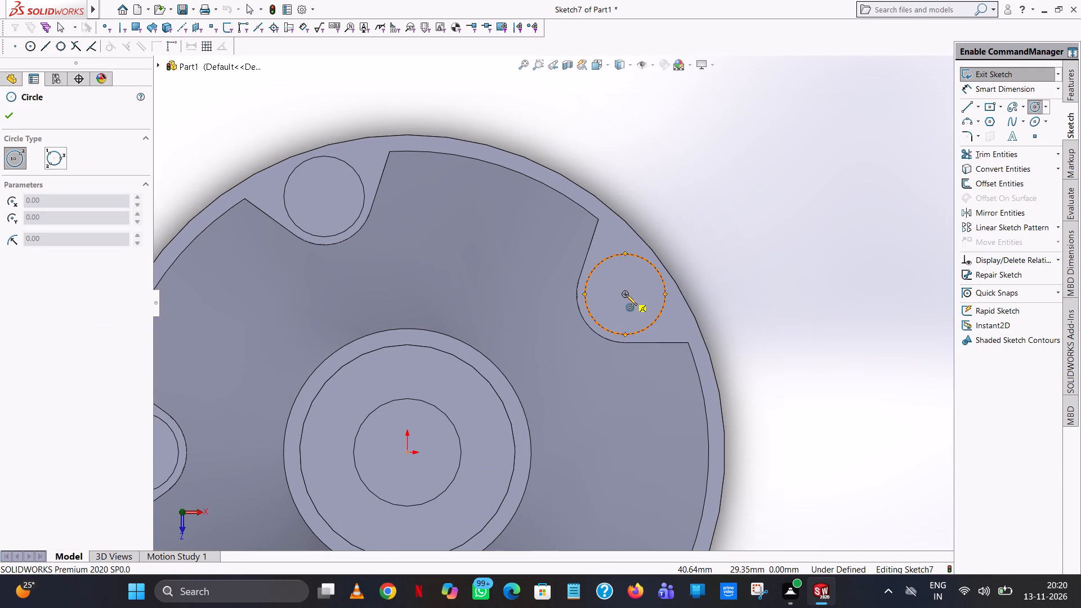
{"action": "left_click", "coordinate": [625, 294]}
{"action": "left_click", "coordinate": [640, 272]}
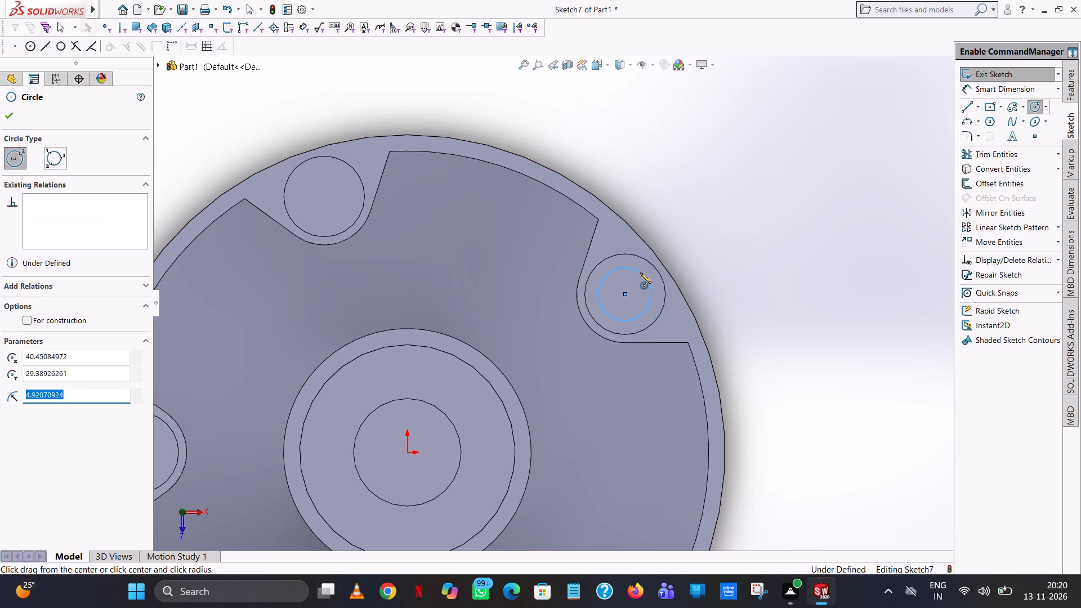
{"action": "type", "text": "3.5"}
{"action": "key", "text": "Return"}
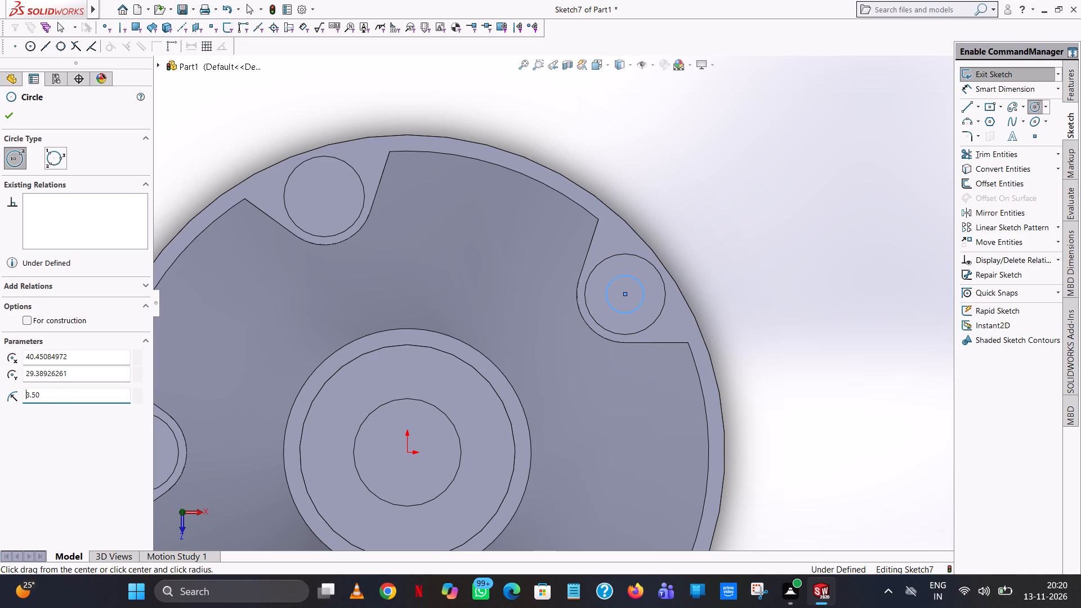
{"action": "right_click", "coordinate": [640, 272]}
{"action": "left_click", "coordinate": [683, 283]}
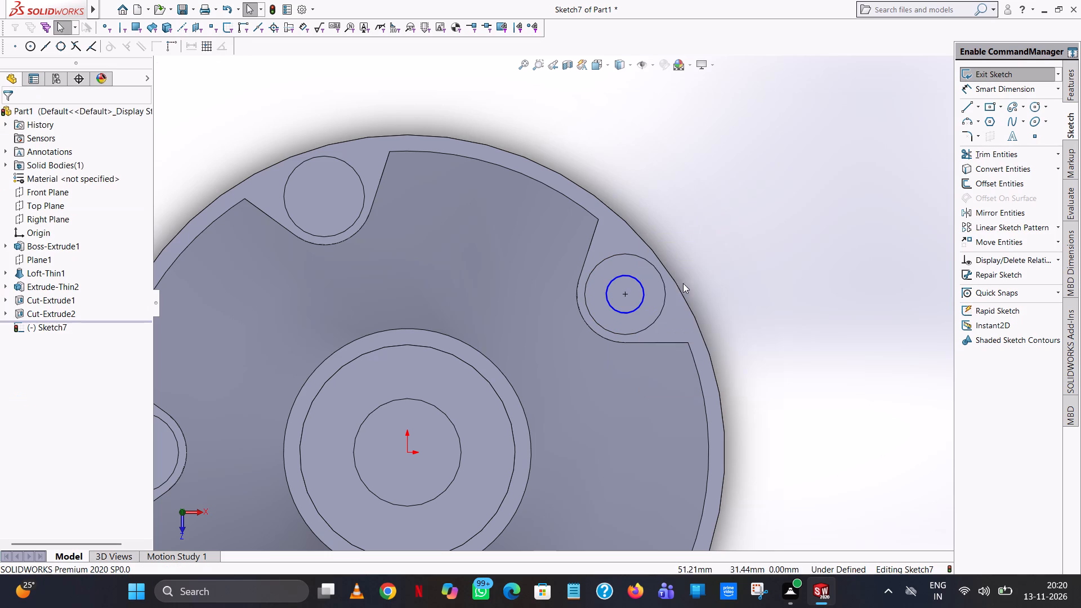
Dimension the diameter of the small circle in the upper-right recess.
{"action": "left_click", "coordinate": [1020, 91]}
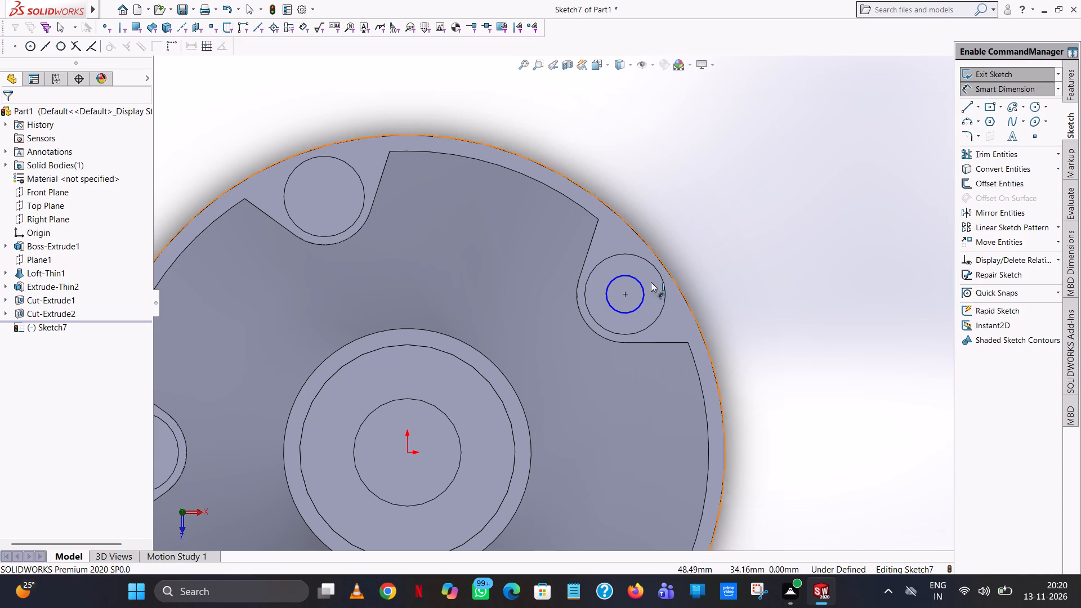
{"action": "left_click", "coordinate": [637, 283]}
{"action": "left_click", "coordinate": [731, 183]}
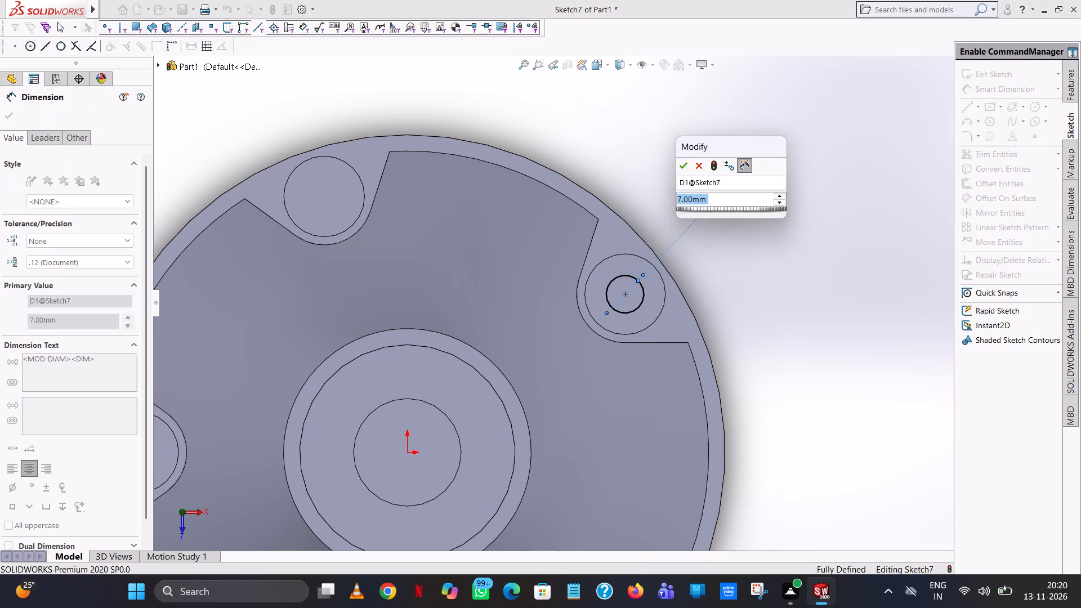
{"action": "left_click", "coordinate": [684, 165]}
{"action": "left_click", "coordinate": [858, 83]}
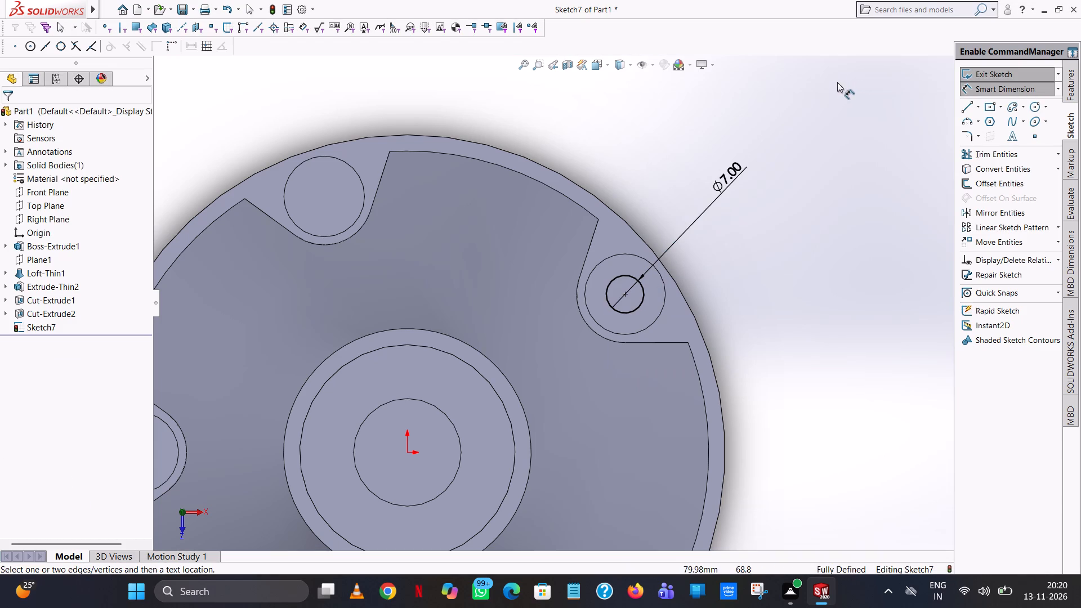
Circular-pattern the small circle around the origin with 5 equally spaced instances over 360 degrees.
{"action": "left_click", "coordinate": [1055, 224]}
{"action": "left_click", "coordinate": [1043, 237]}
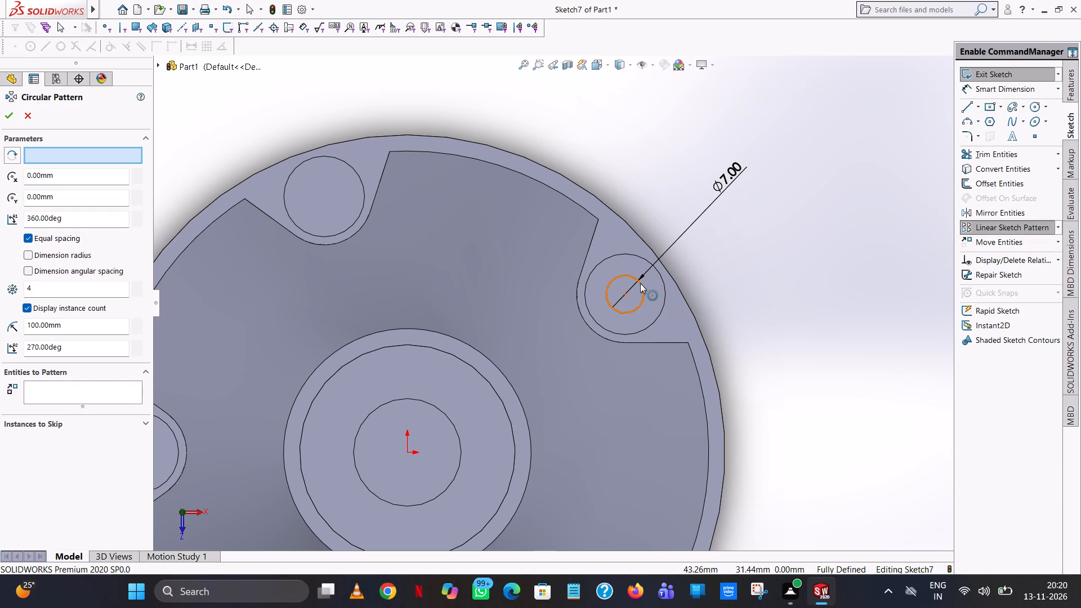
{"action": "left_click", "coordinate": [640, 283]}
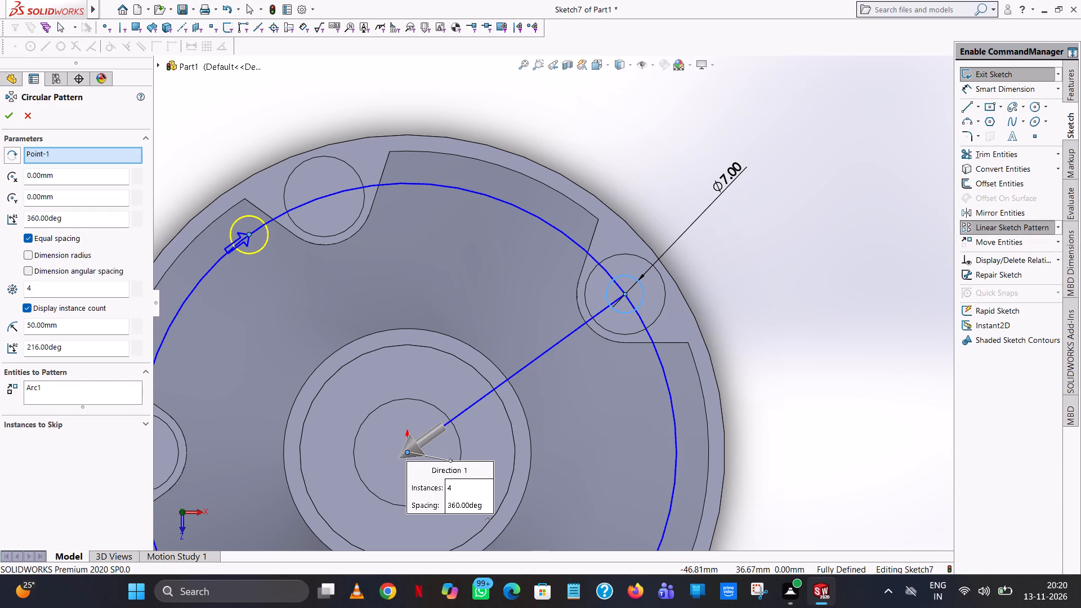
{"action": "left_click", "coordinate": [133, 284]}
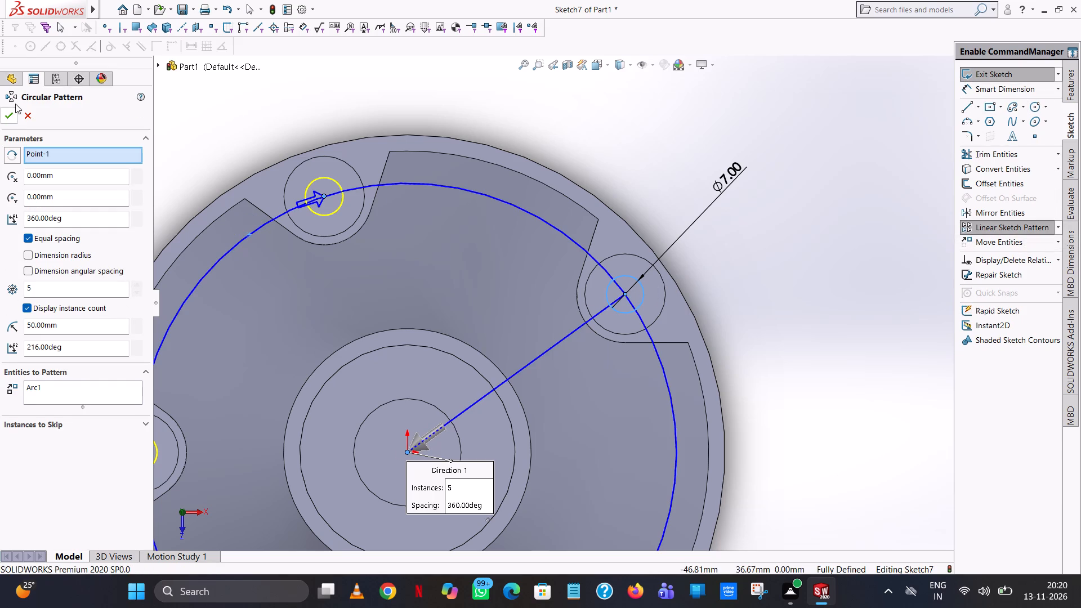
{"action": "left_click", "coordinate": [9, 112]}
{"action": "left_click", "coordinate": [558, 105]}
{"action": "scroll", "coordinate": [705, 162], "scroll_direction": "up", "scroll_amount": 5}
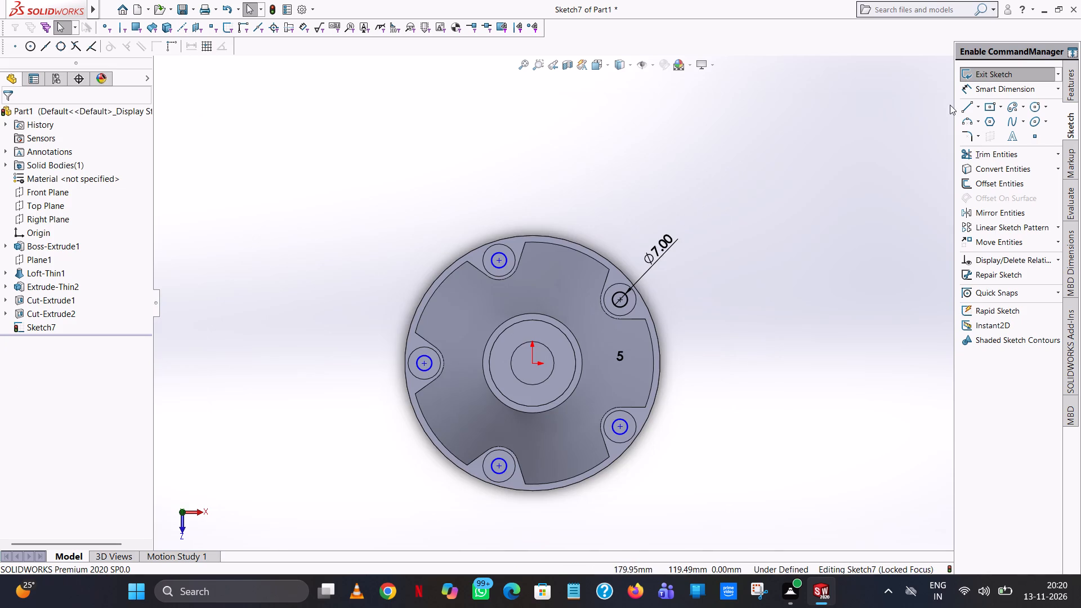
Dimension the horizontal distance from the origin to the centre of the leftmost patterned circle.
{"action": "left_click", "coordinate": [1016, 84]}
{"action": "left_click", "coordinate": [503, 265]}
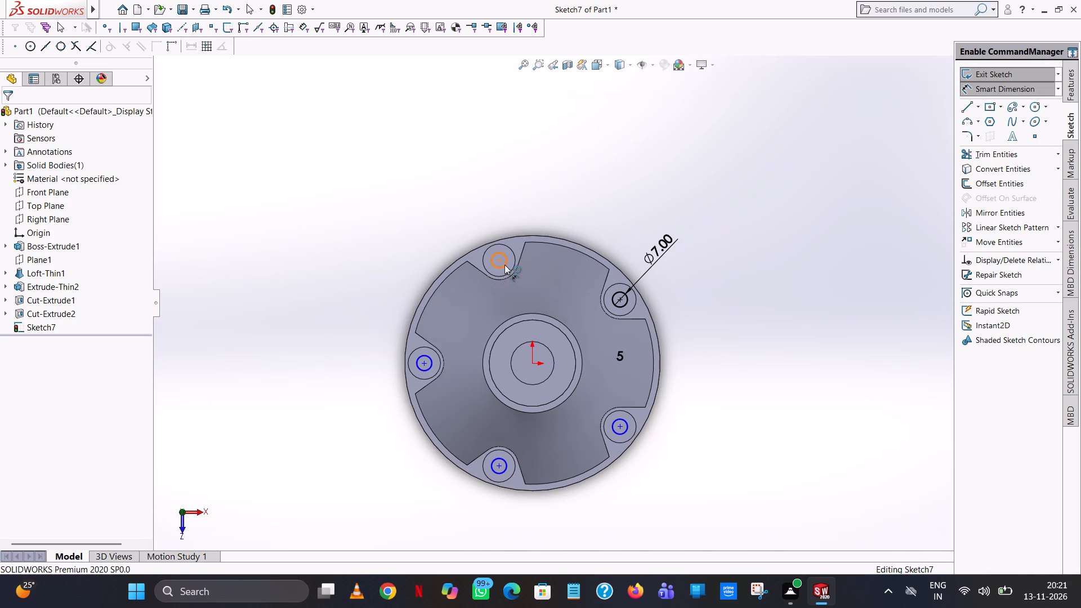
{"action": "left_click", "coordinate": [554, 172]}
{"action": "left_click", "coordinate": [622, 302]}
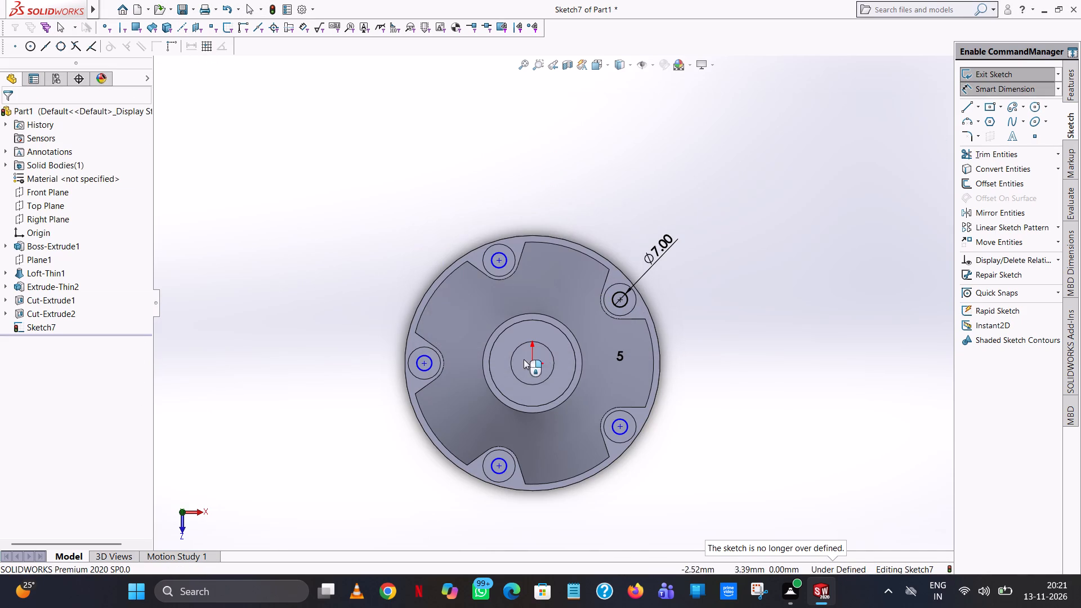
{"action": "left_click", "coordinate": [533, 363]}
{"action": "left_click", "coordinate": [423, 361]}
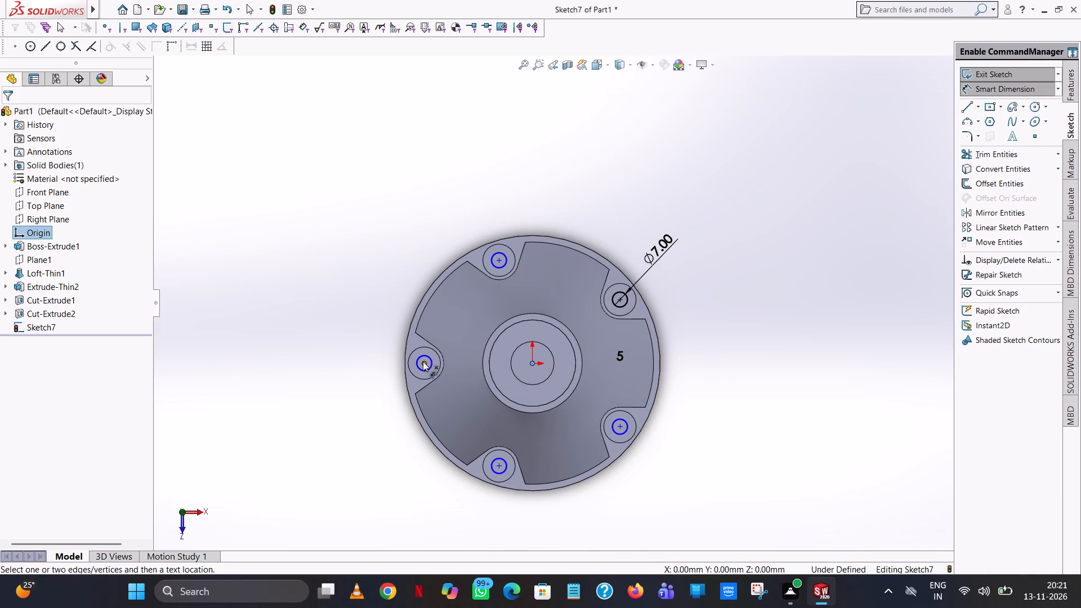
{"action": "left_click", "coordinate": [380, 162]}
{"action": "left_click", "coordinate": [336, 139]}
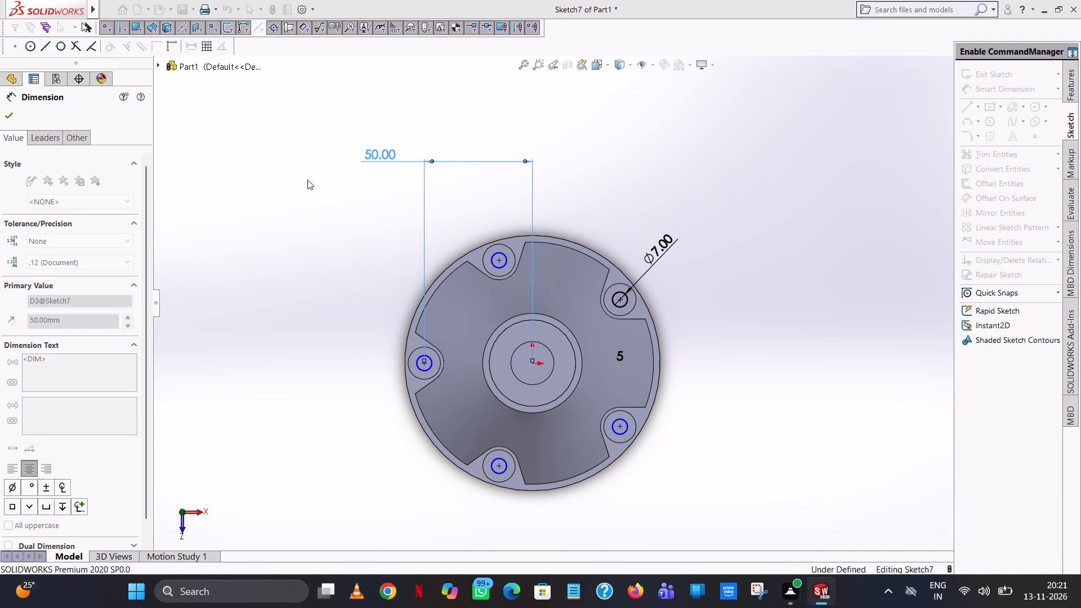
{"action": "left_click", "coordinate": [306, 181]}
Dimension the aligned distance from the origin to the centre of the upper-left patterned circle.
{"action": "left_click", "coordinate": [533, 364]}
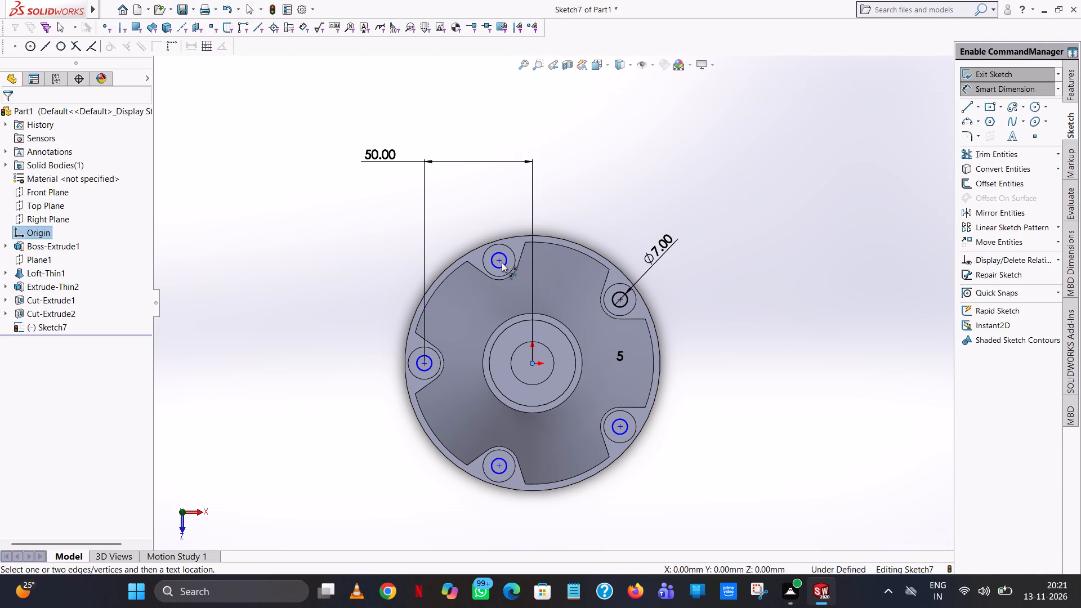
{"action": "left_click", "coordinate": [502, 262]}
{"action": "left_click", "coordinate": [852, 238]}
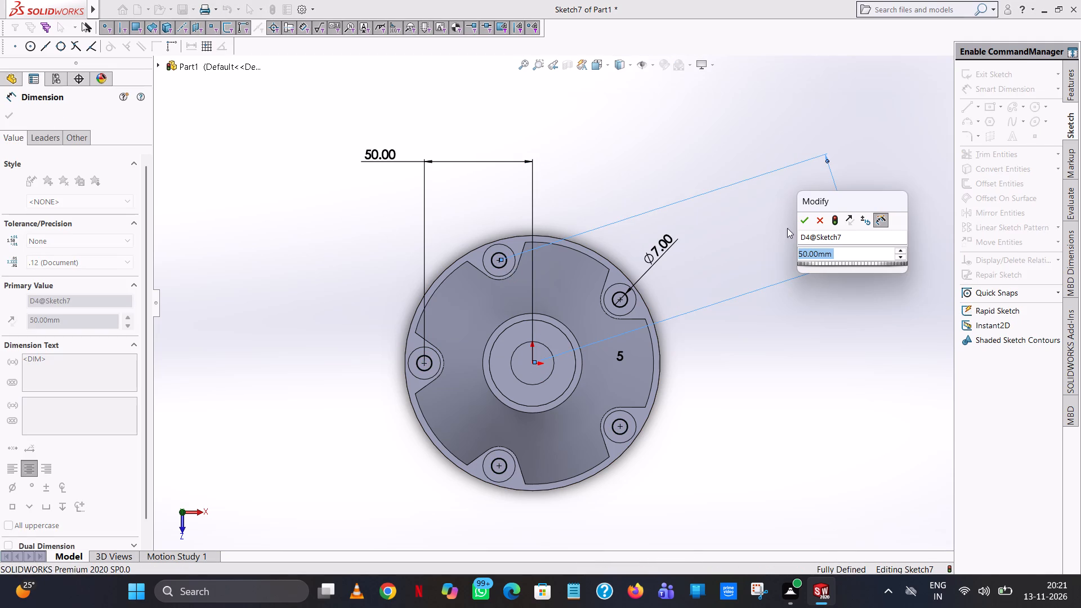
{"action": "left_click", "coordinate": [797, 221]}
{"action": "left_click", "coordinate": [894, 129]}
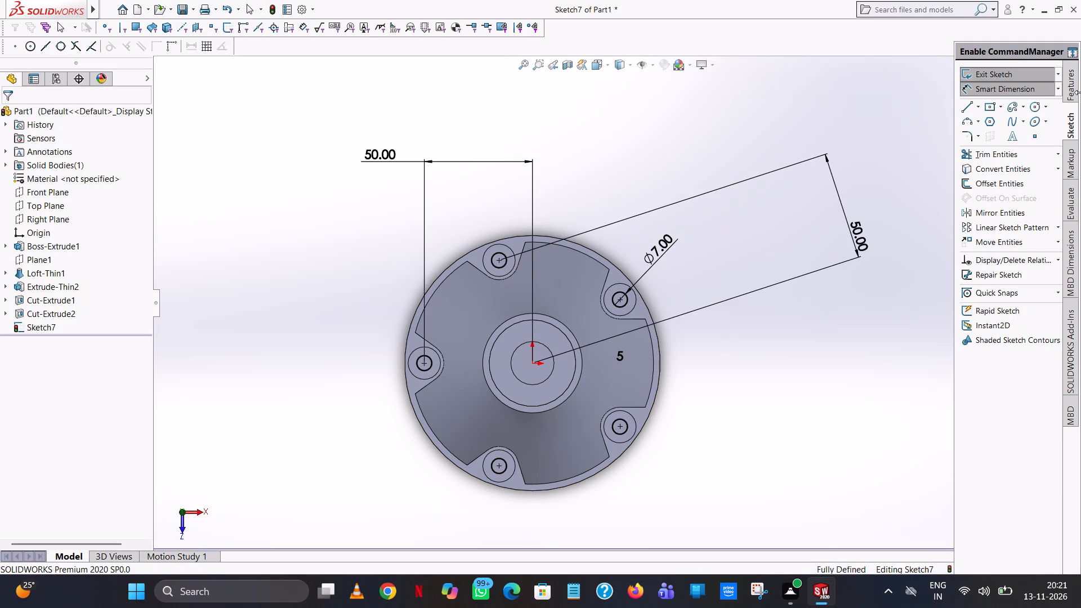
Cut the five 7 mm circles downward through the flange with a blind extruded cut 44 mm deep.
{"action": "left_click", "coordinate": [1080, 92]}
{"action": "left_click", "coordinate": [1077, 94]}
{"action": "left_click", "coordinate": [1004, 154]}
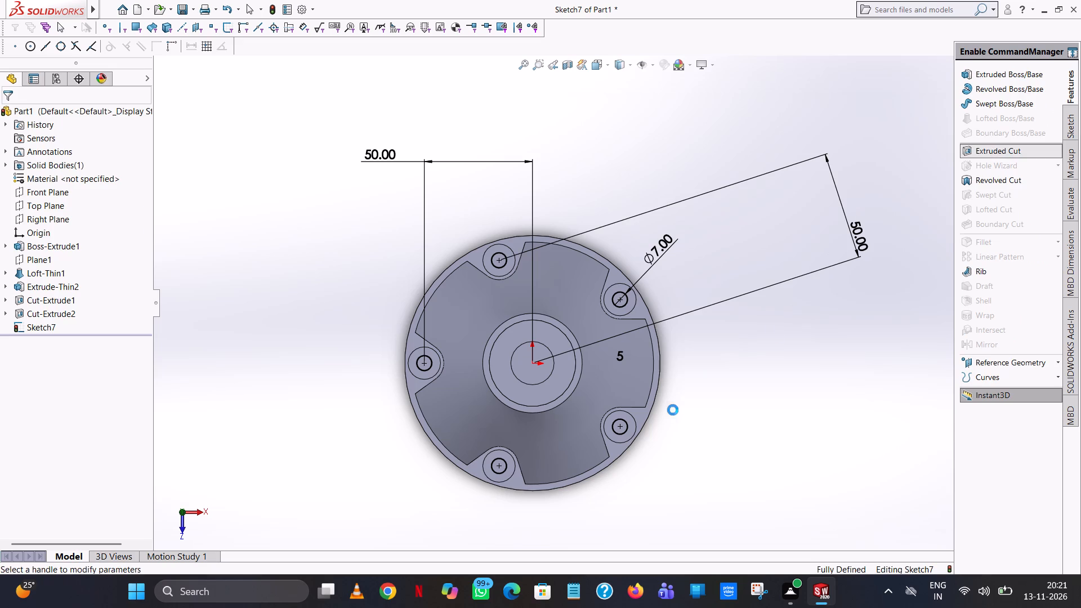
{"action": "middle_click_drag", "start_coordinate": [692, 421], "coordinate": [683, 178]}
{"action": "scroll", "coordinate": [690, 418], "scroll_direction": "up", "scroll_amount": 1}
{"action": "scroll", "coordinate": [684, 179], "scroll_direction": "up", "scroll_amount": 1}
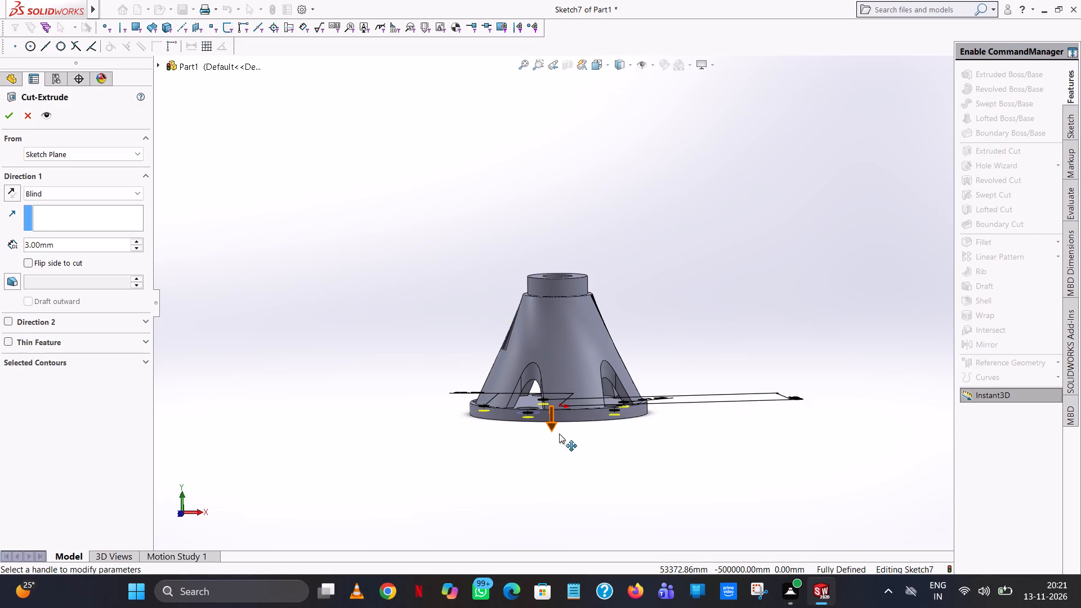
{"action": "left_click_drag", "start_coordinate": [559, 433], "coordinate": [552, 473]}
{"action": "left_click", "coordinate": [12, 122]}
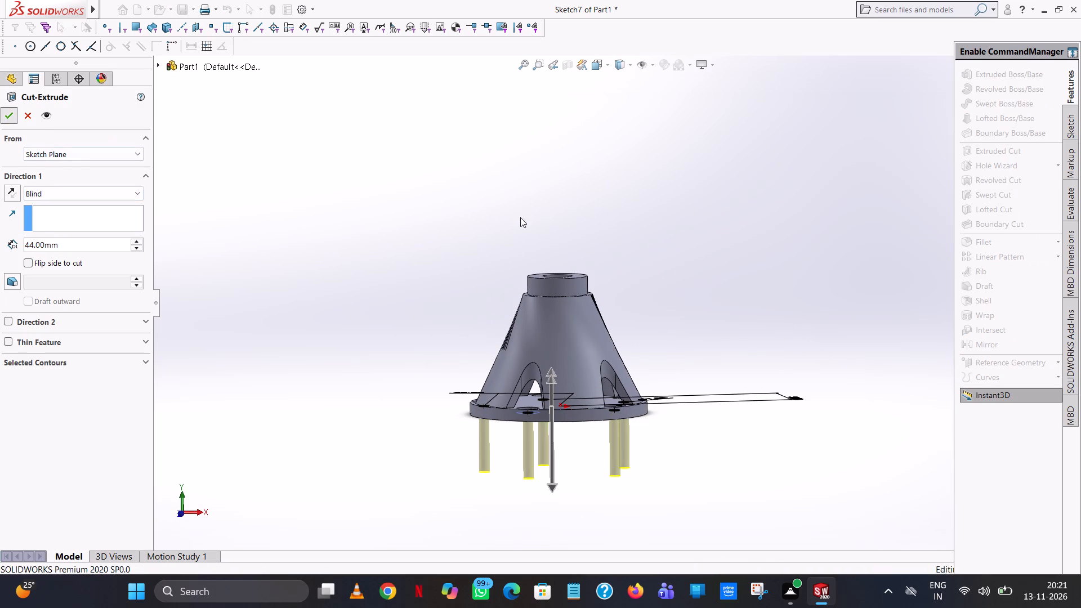
{"action": "left_click", "coordinate": [766, 218]}
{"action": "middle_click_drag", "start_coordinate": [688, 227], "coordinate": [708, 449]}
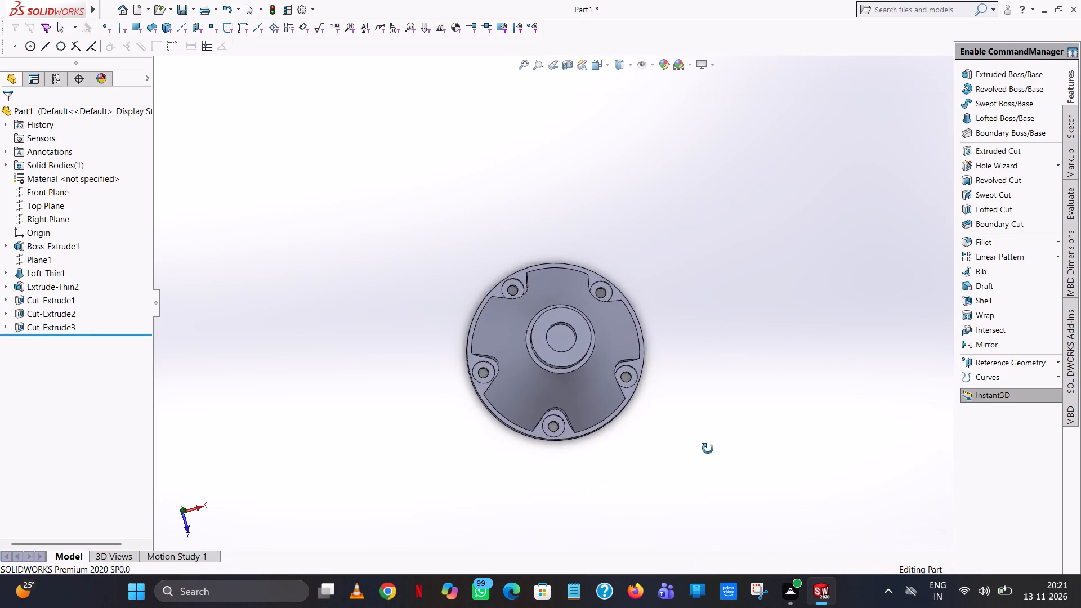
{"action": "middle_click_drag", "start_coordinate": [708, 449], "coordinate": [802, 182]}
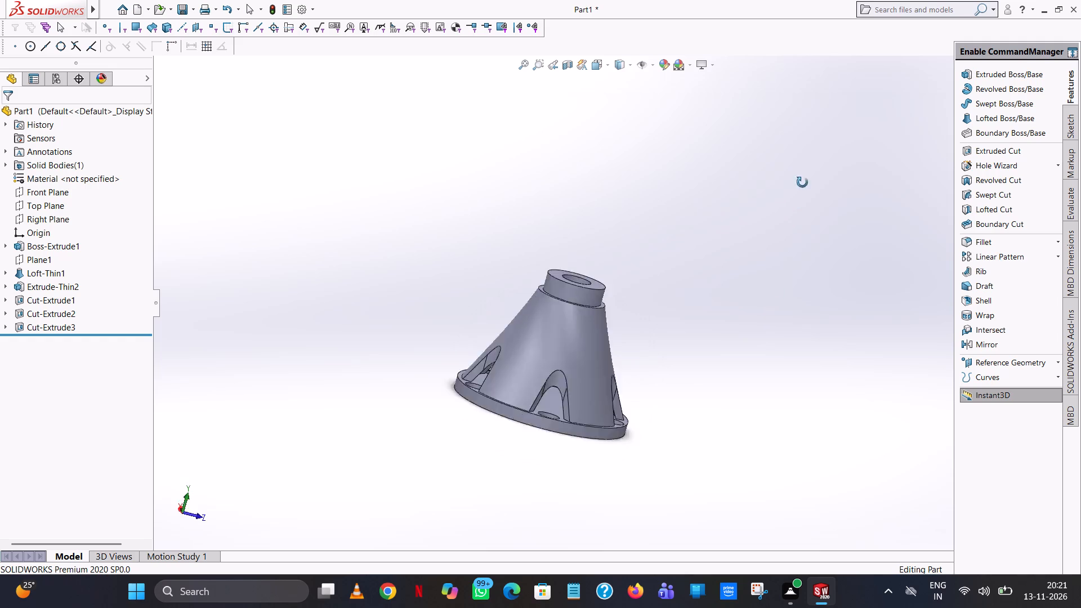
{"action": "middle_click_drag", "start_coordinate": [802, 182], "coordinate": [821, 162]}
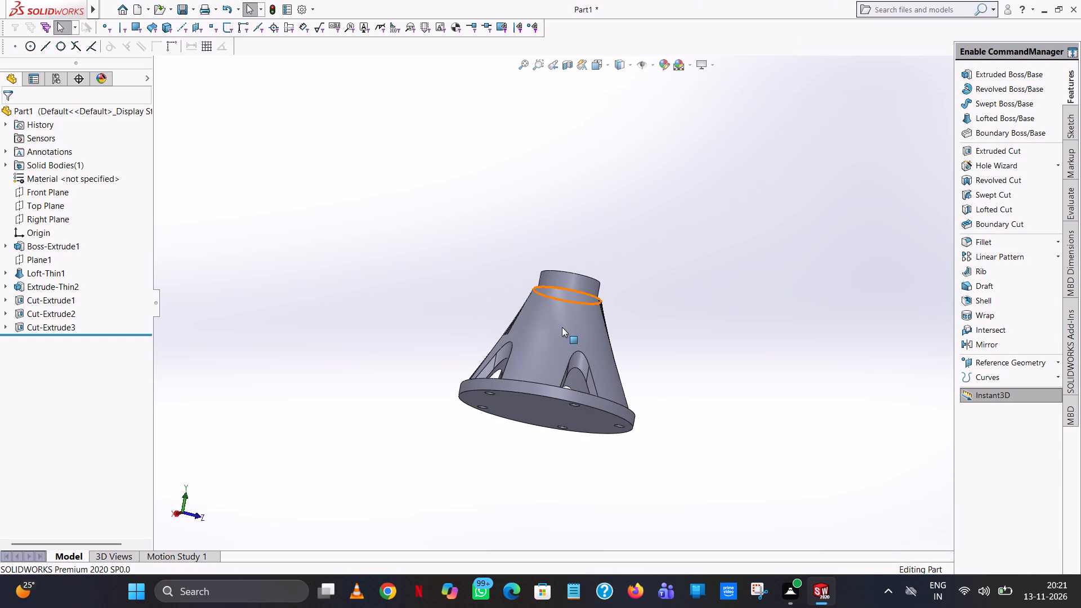
Examine the holes in the flange and the outside of the cone from below and above.
{"action": "scroll", "coordinate": [562, 327], "scroll_direction": "up", "scroll_amount": 1}
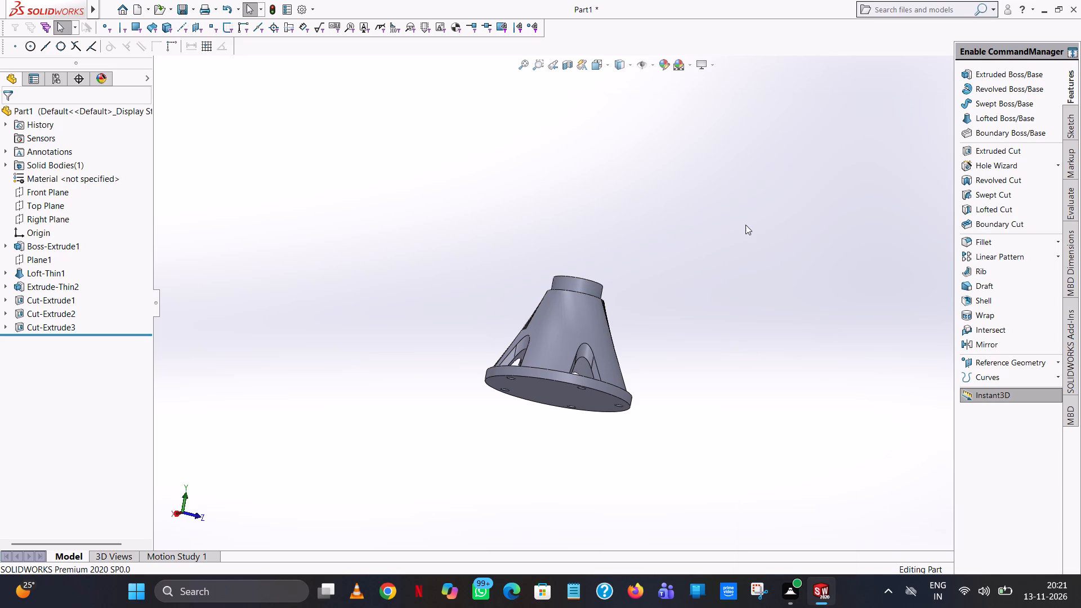
{"action": "left_click", "coordinate": [745, 225]}
{"action": "middle_click_drag", "start_coordinate": [413, 240], "coordinate": [435, 423]}
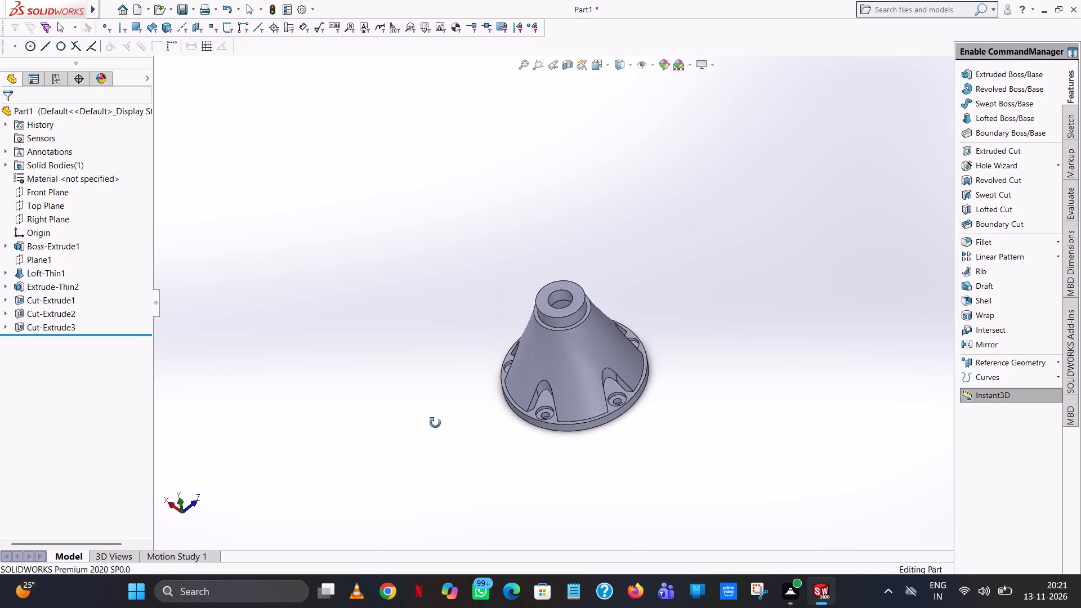
{"action": "middle_click_drag", "start_coordinate": [435, 423], "coordinate": [430, 444]}
{"action": "scroll", "coordinate": [601, 324], "scroll_direction": "down", "scroll_amount": 8}
{"action": "scroll", "coordinate": [592, 352], "scroll_direction": "up", "scroll_amount": 7}
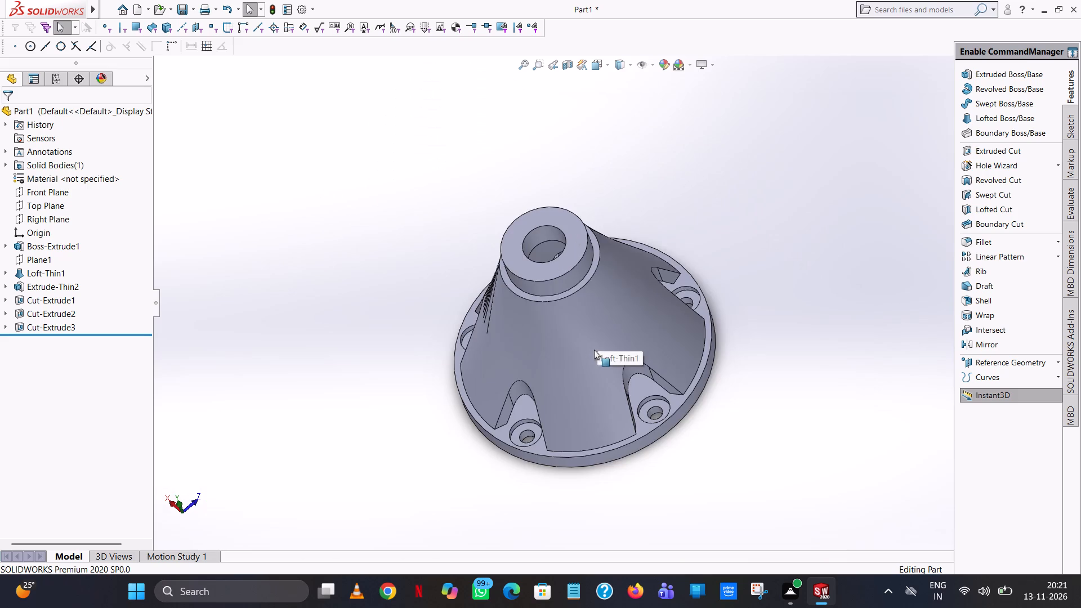
{"action": "middle_click_drag", "start_coordinate": [595, 350], "coordinate": [610, 245]}
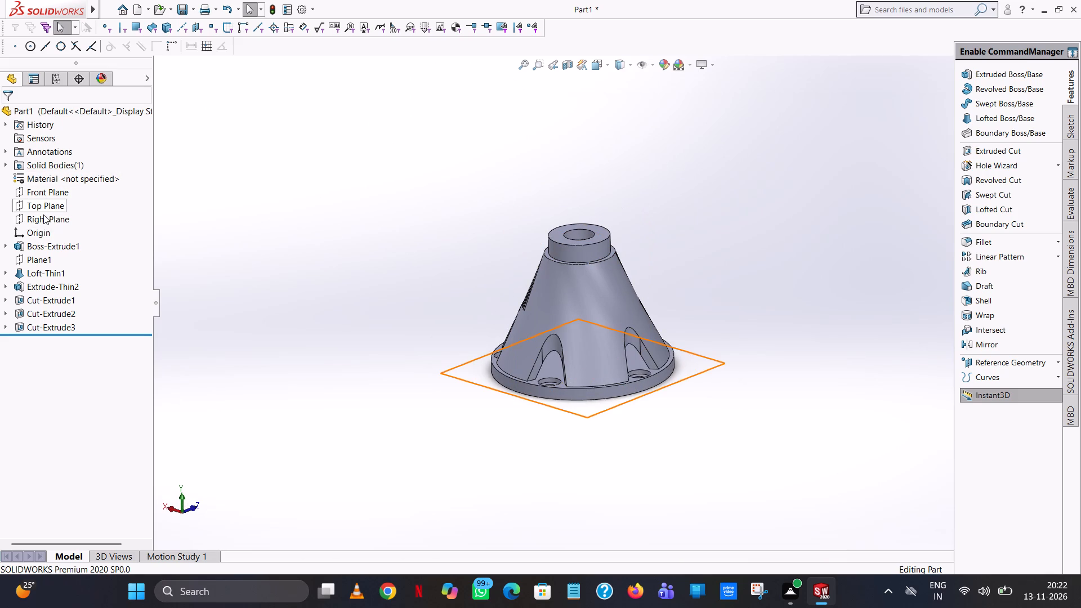
Open a new sketch on the Right Plane and view it straight on.
{"action": "left_click", "coordinate": [43, 214]}
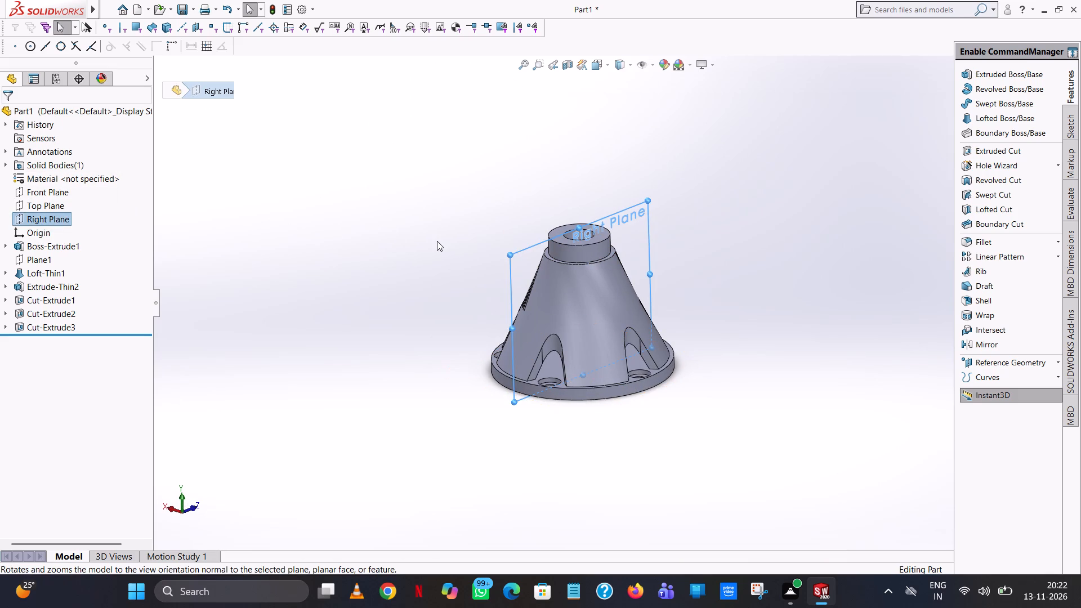
{"action": "middle_click_drag", "start_coordinate": [437, 241], "coordinate": [484, 263]}
{"action": "scroll", "coordinate": [486, 260], "scroll_direction": "up", "scroll_amount": 1}
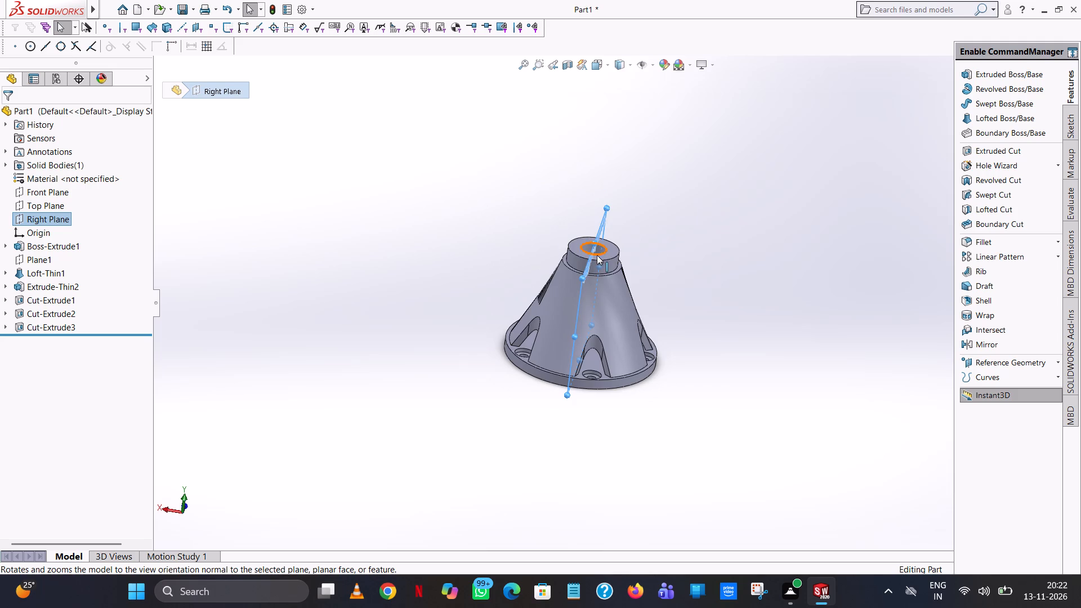
{"action": "scroll", "coordinate": [596, 255], "scroll_direction": "down", "scroll_amount": 7}
{"action": "middle_click_drag", "start_coordinate": [596, 272], "coordinate": [605, 189]}
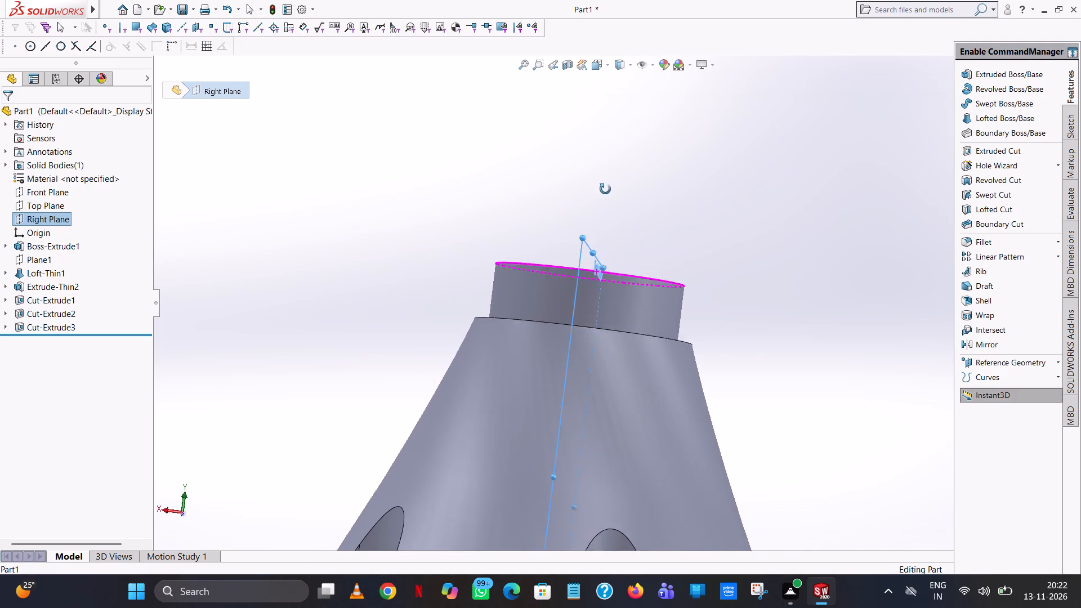
{"action": "middle_click_drag", "start_coordinate": [605, 189], "coordinate": [603, 227]}
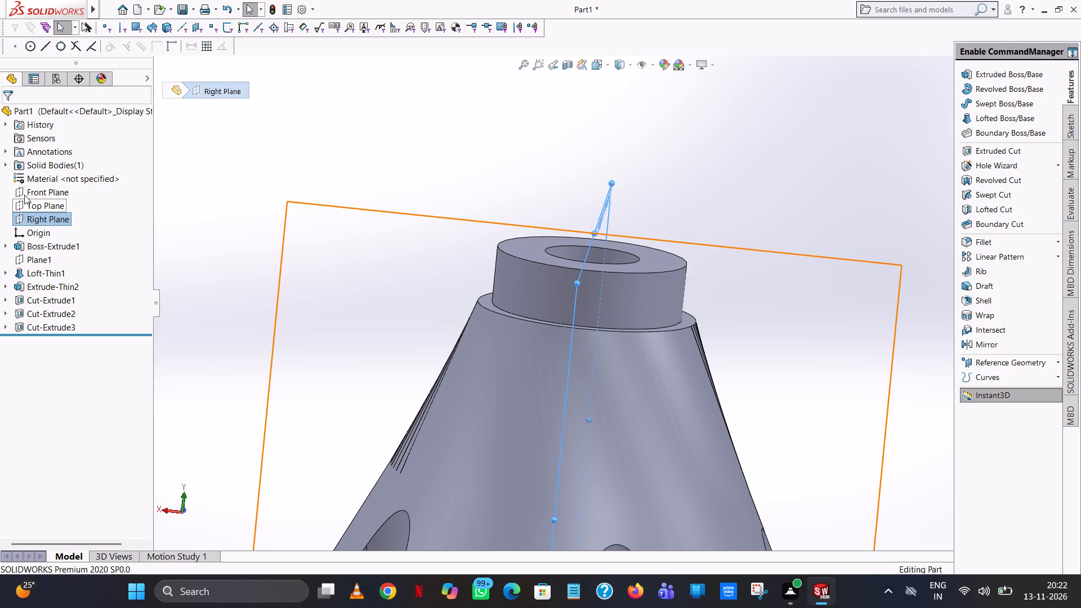
{"action": "left_click", "coordinate": [41, 218]}
{"action": "left_click", "coordinate": [230, 196]}
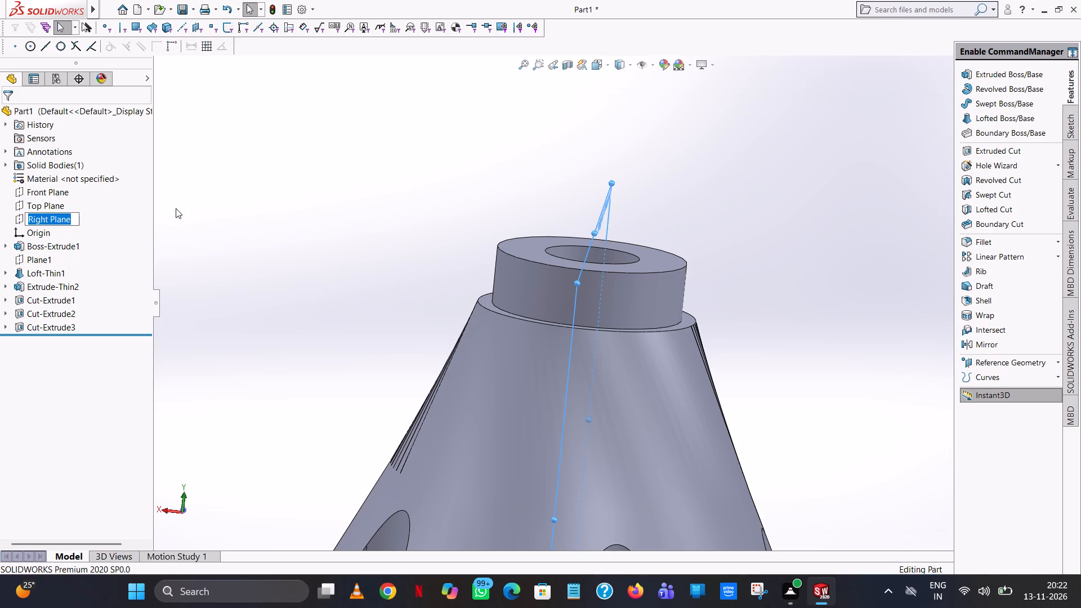
{"action": "left_click", "coordinate": [64, 217]}
{"action": "left_click", "coordinate": [75, 196]}
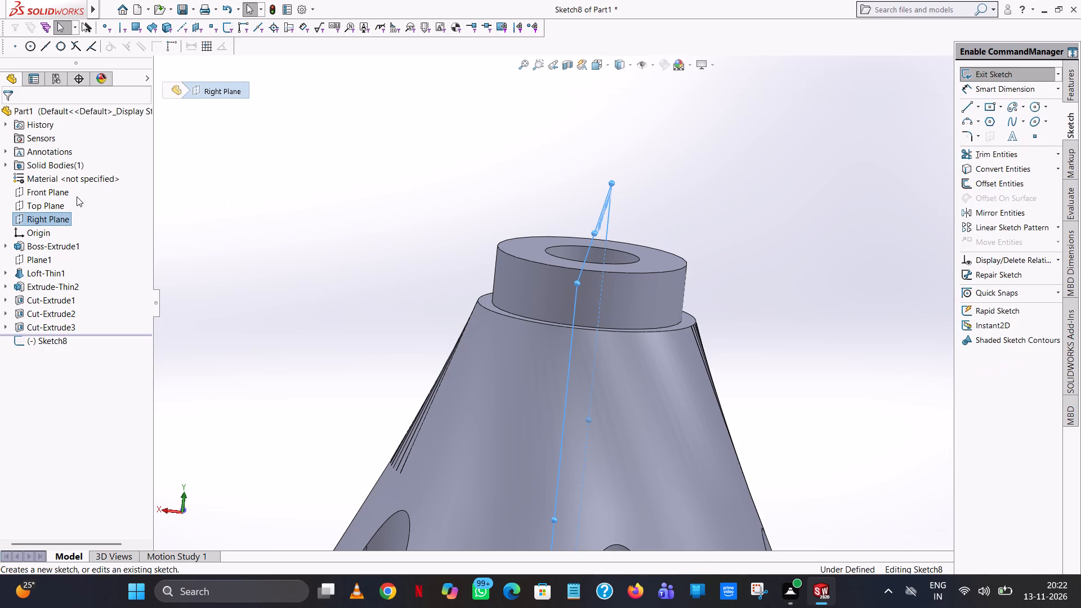
{"action": "left_click", "coordinate": [454, 126]}
{"action": "scroll", "coordinate": [386, 304], "scroll_direction": "up", "scroll_amount": 7}
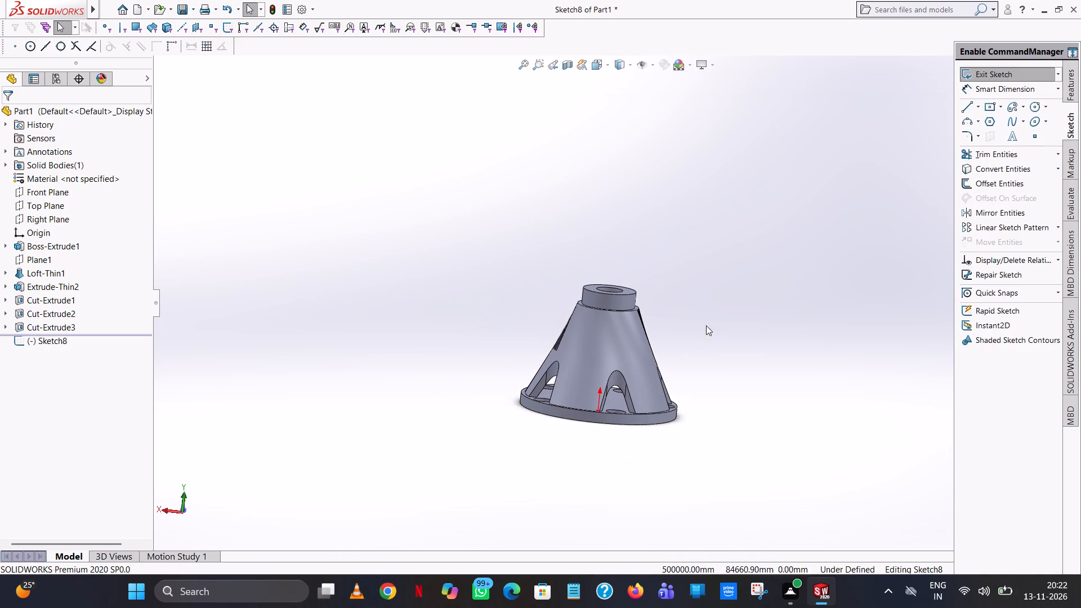
{"action": "left_click", "coordinate": [610, 67]}
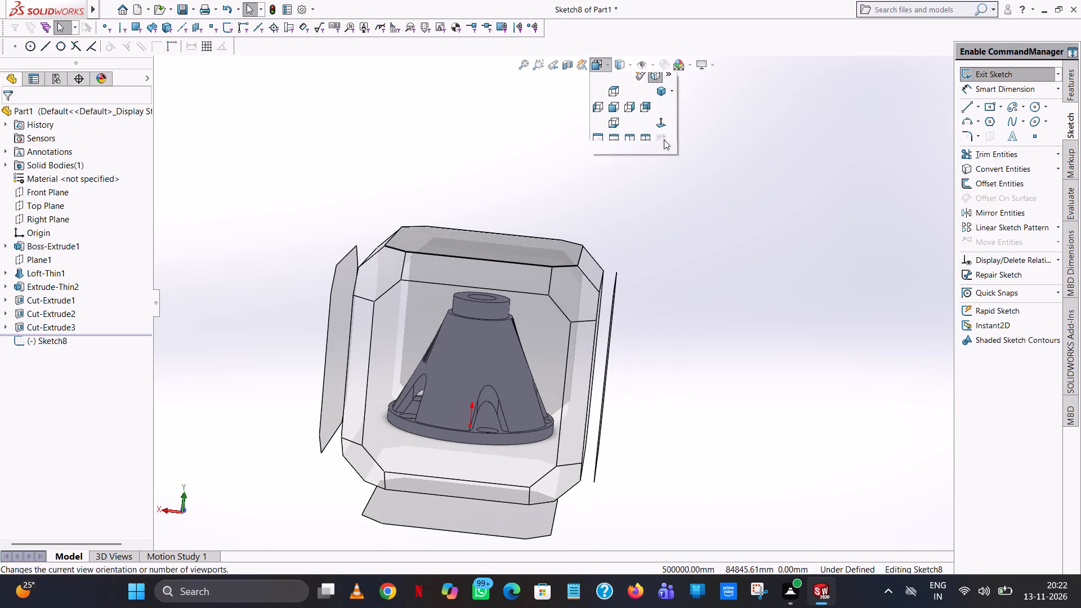
{"action": "left_click", "coordinate": [665, 127]}
Sketch a vertical line 56 mm long upward from the flange's lower outer corner on the -Z side.
{"action": "left_click", "coordinate": [966, 110]}
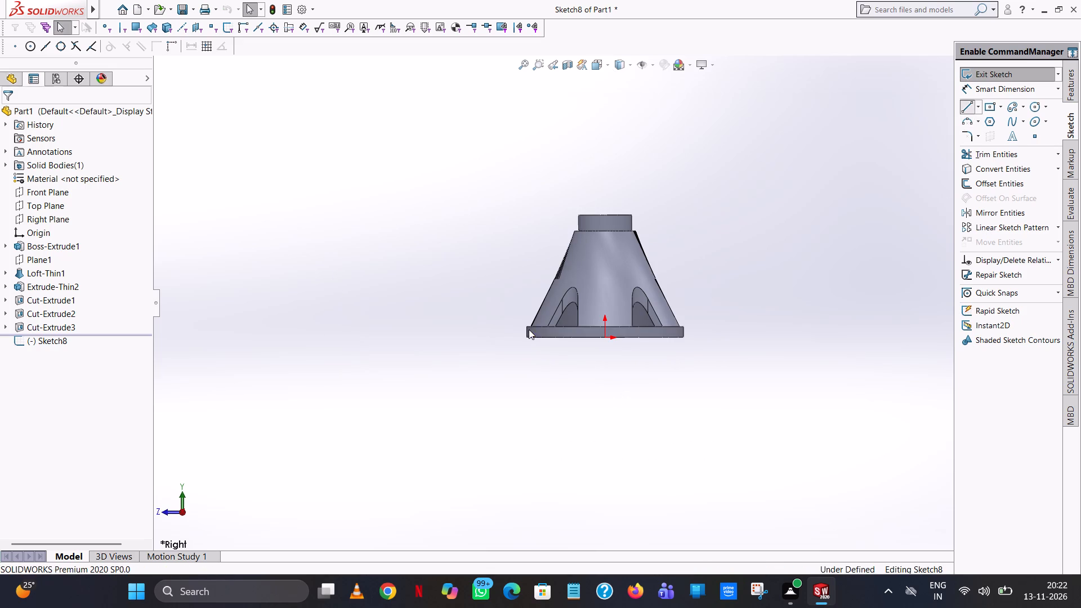
{"action": "scroll", "coordinate": [583, 322], "scroll_direction": "down", "scroll_amount": 7}
{"action": "scroll", "coordinate": [706, 343], "scroll_direction": "up", "scroll_amount": 4}
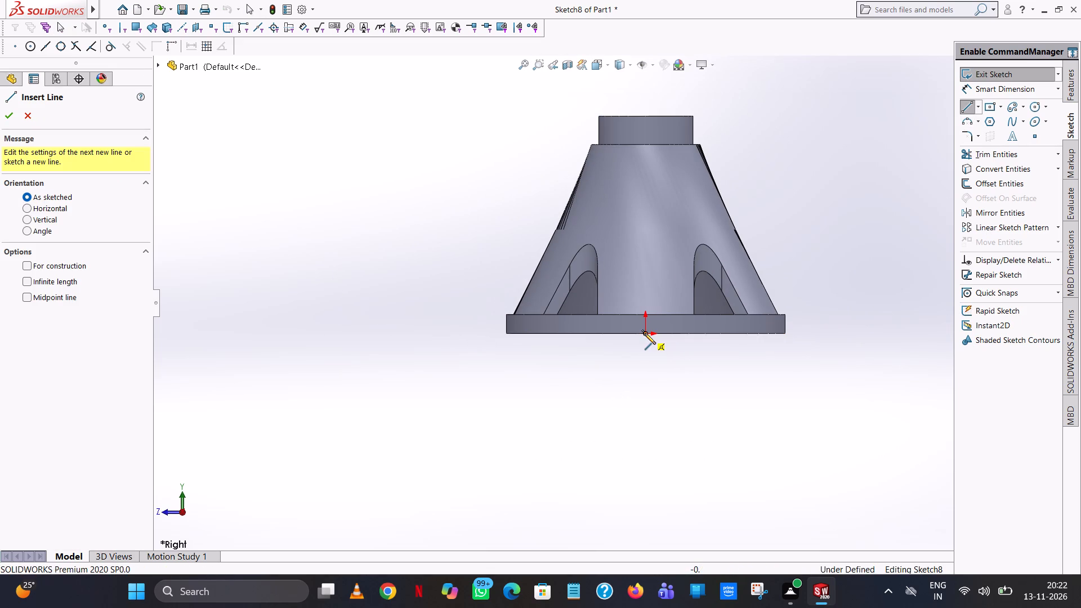
{"action": "scroll", "coordinate": [714, 203], "scroll_direction": "down", "scroll_amount": 3}
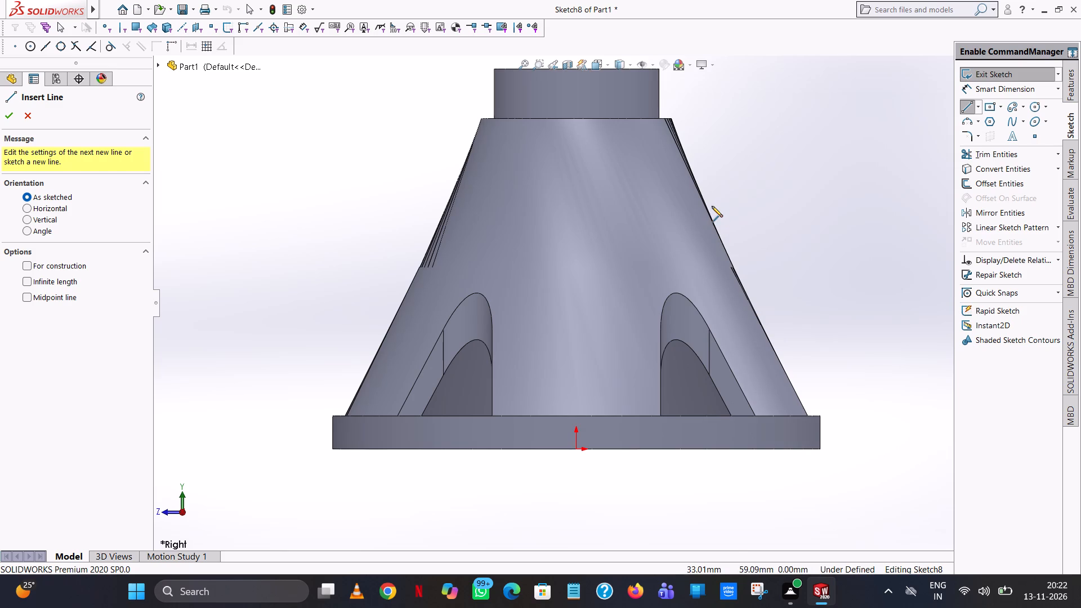
{"action": "scroll", "coordinate": [711, 219], "scroll_direction": "down", "scroll_amount": 4}
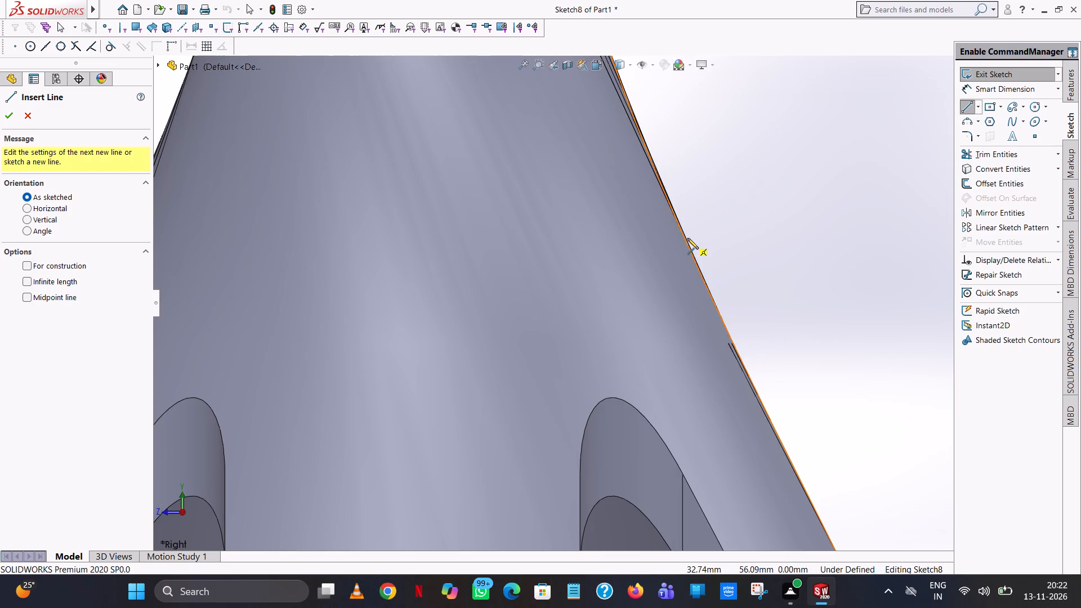
{"action": "scroll", "coordinate": [722, 285], "scroll_direction": "up", "scroll_amount": 7}
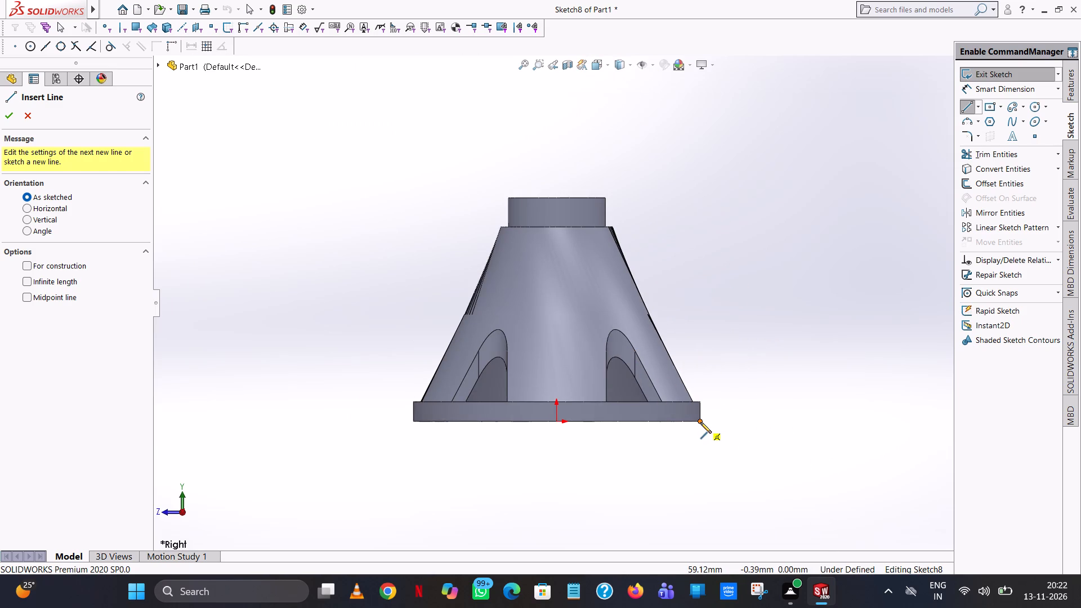
{"action": "left_click", "coordinate": [700, 422]}
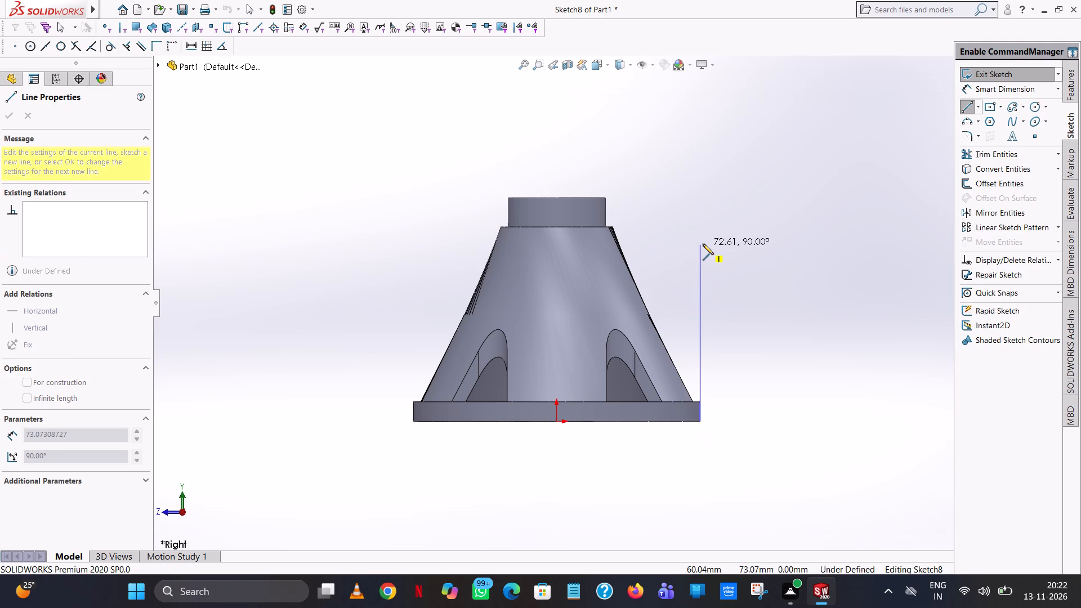
{"action": "left_click", "coordinate": [703, 244]}
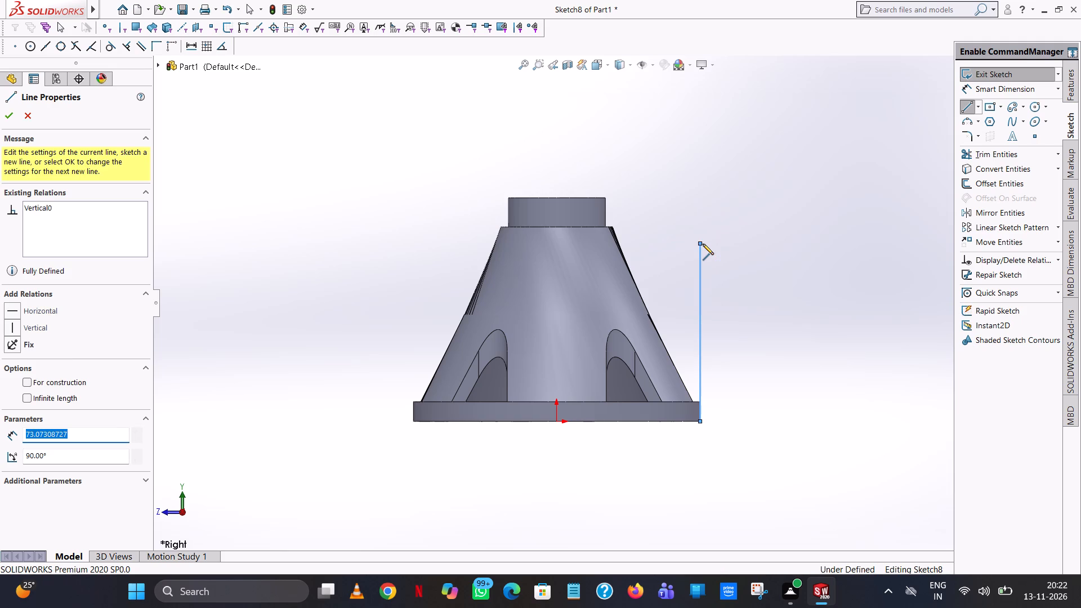
{"action": "type", "text": "56"}
{"action": "key", "text": "Return"}
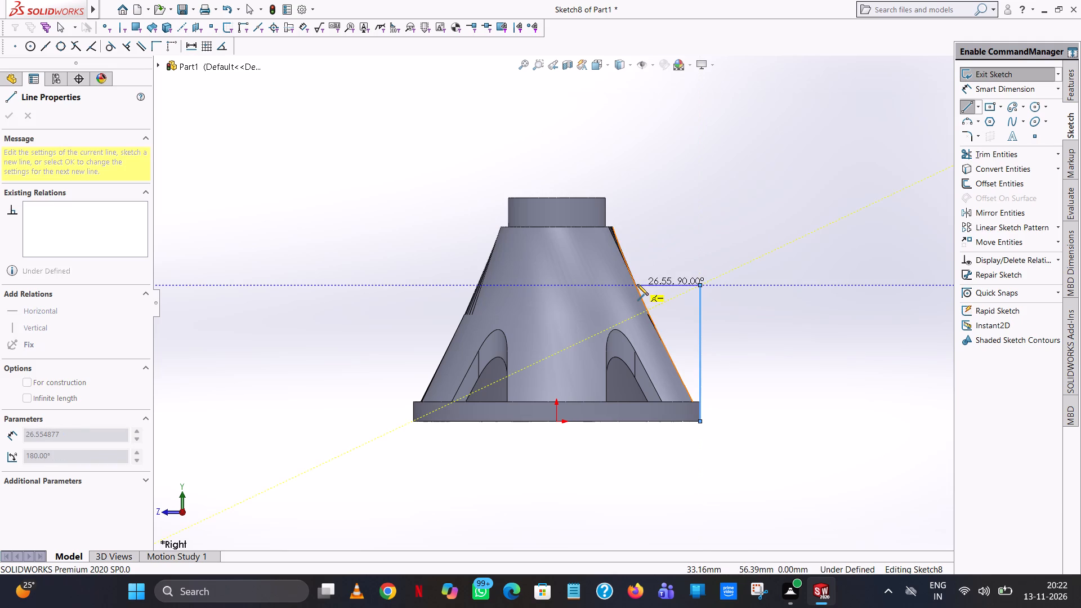
Sketch a horizontal line about 27 mm long from the vertical line's upper end to the cone's slanted edge.
{"action": "scroll", "coordinate": [637, 284], "scroll_direction": "down", "scroll_amount": 8}
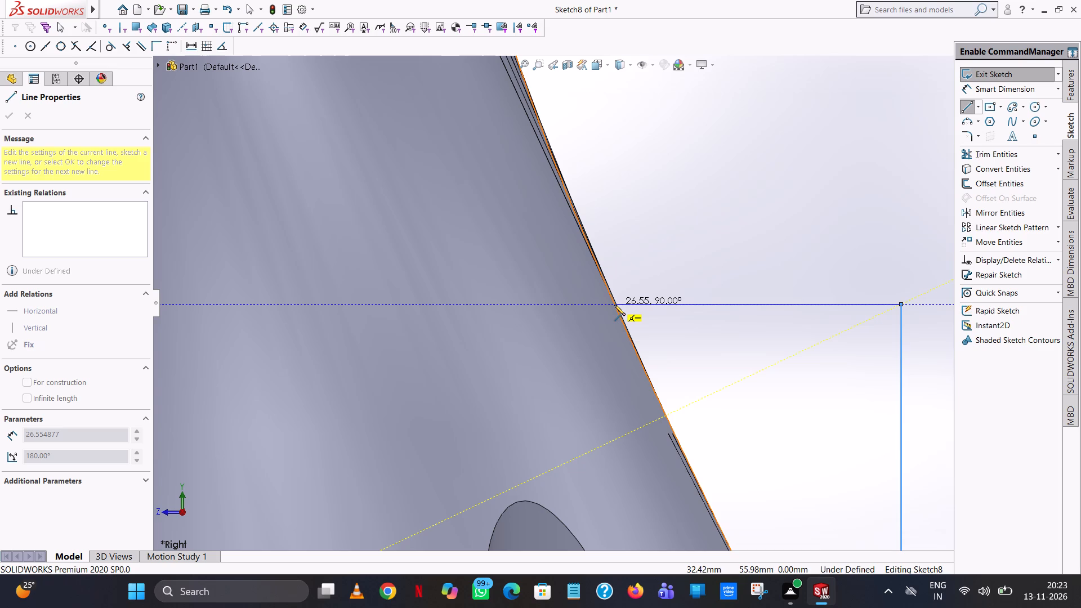
{"action": "left_click", "coordinate": [614, 305]}
{"action": "right_click", "coordinate": [614, 305]}
{"action": "left_click", "coordinate": [641, 314]}
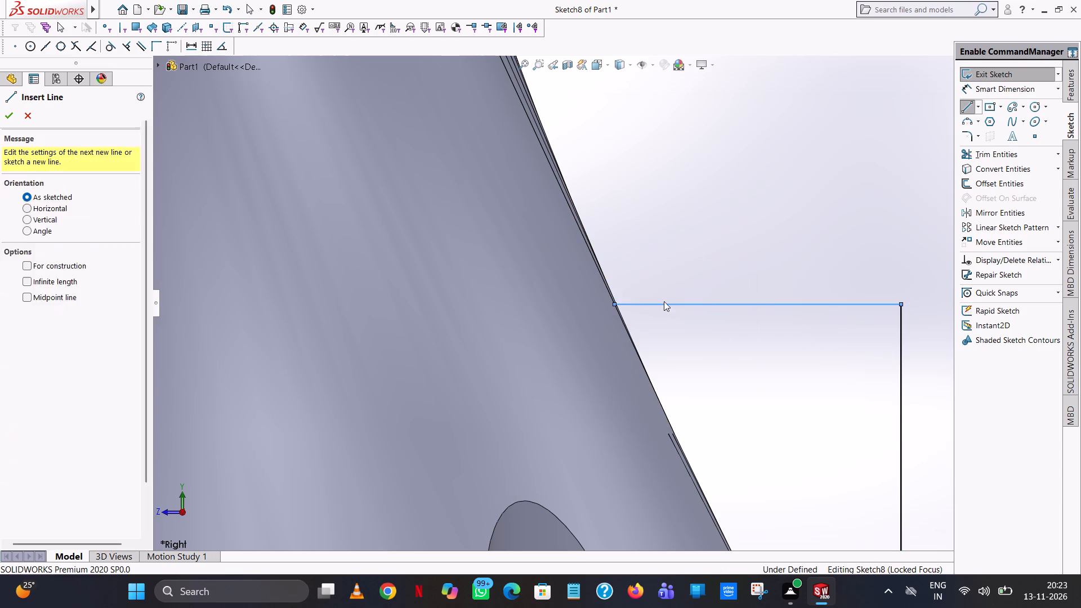
Sketch a line 12 mm long at 30 degrees, rising outward from the horizontal line's end on the cone's edge.
{"action": "left_click", "coordinate": [997, 154]}
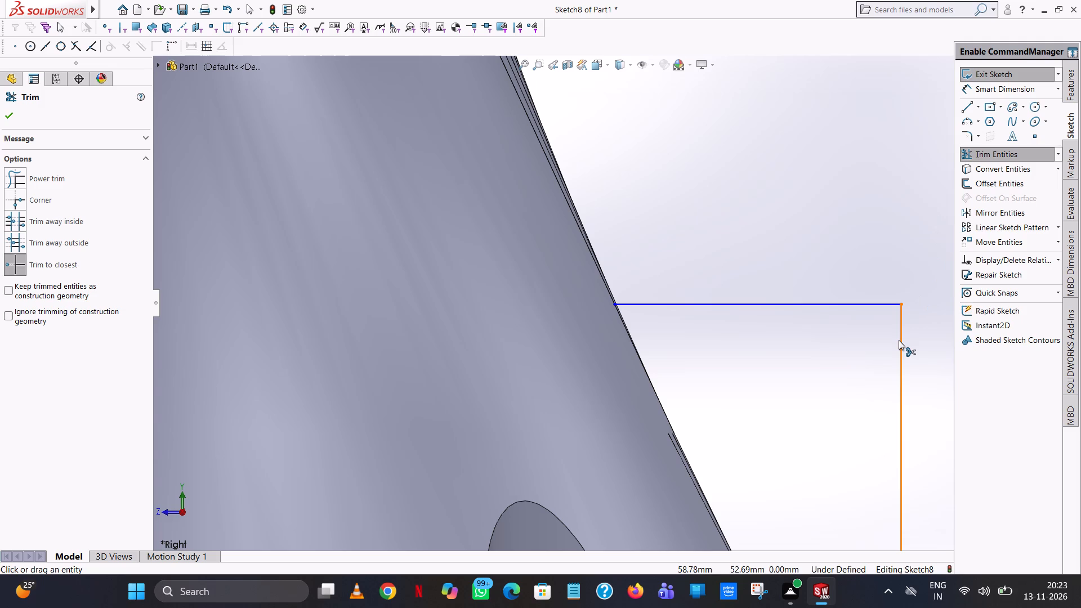
{"action": "scroll", "coordinate": [899, 339], "scroll_direction": "up", "scroll_amount": 6}
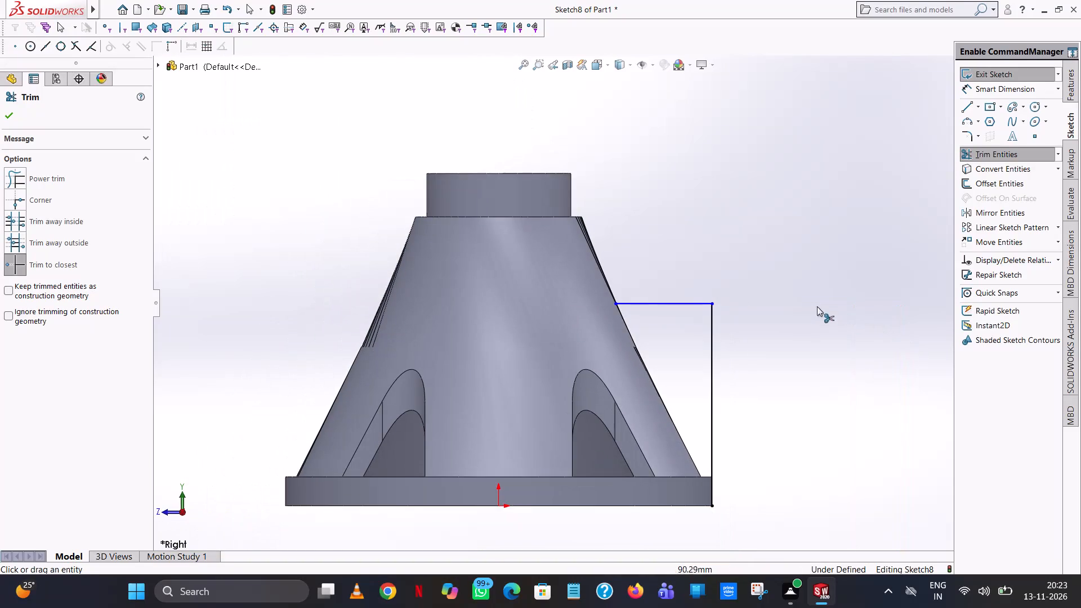
{"action": "left_click", "coordinate": [968, 107]}
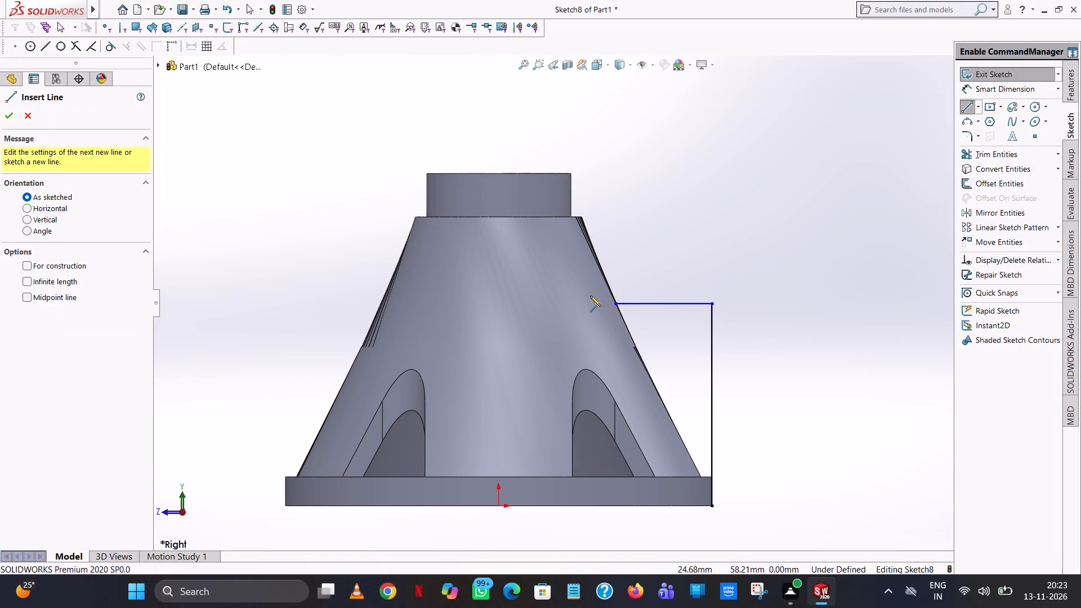
{"action": "scroll", "coordinate": [591, 296], "scroll_direction": "down", "scroll_amount": 7}
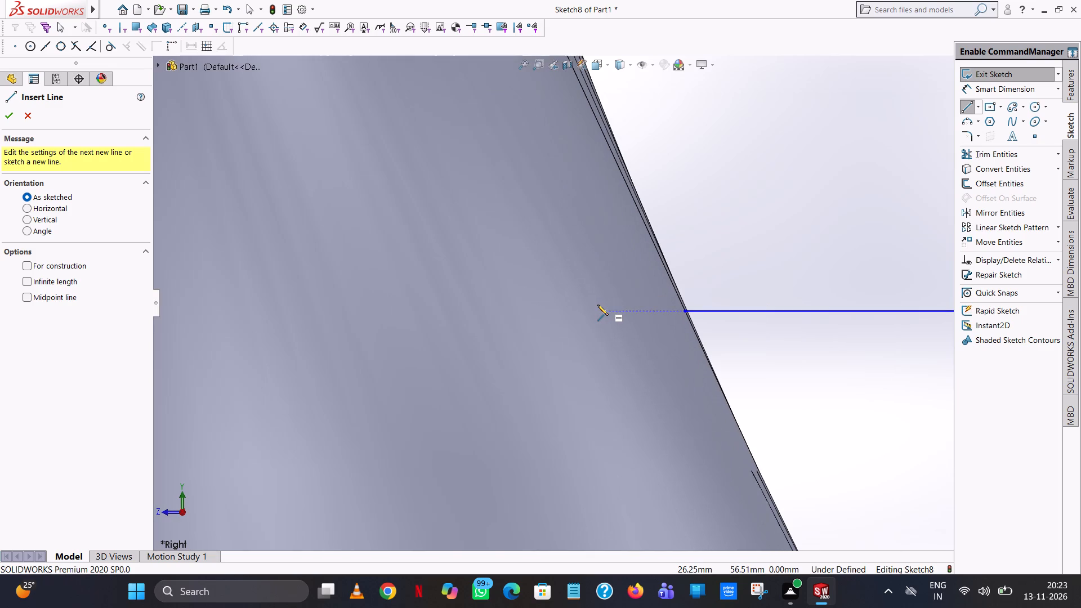
{"action": "left_click", "coordinate": [685, 311]}
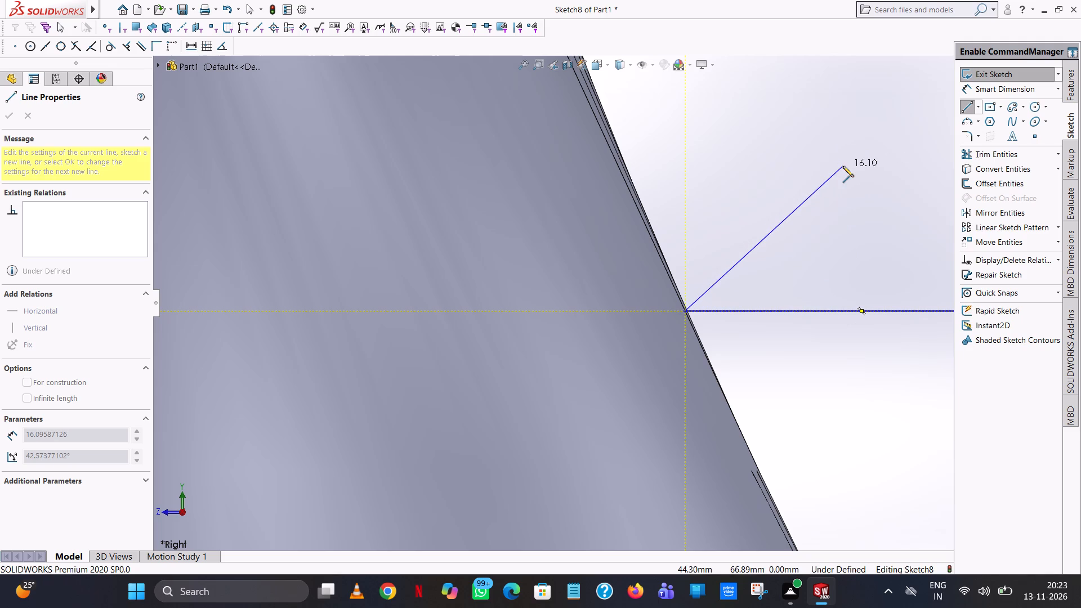
{"action": "left_click", "coordinate": [863, 193]}
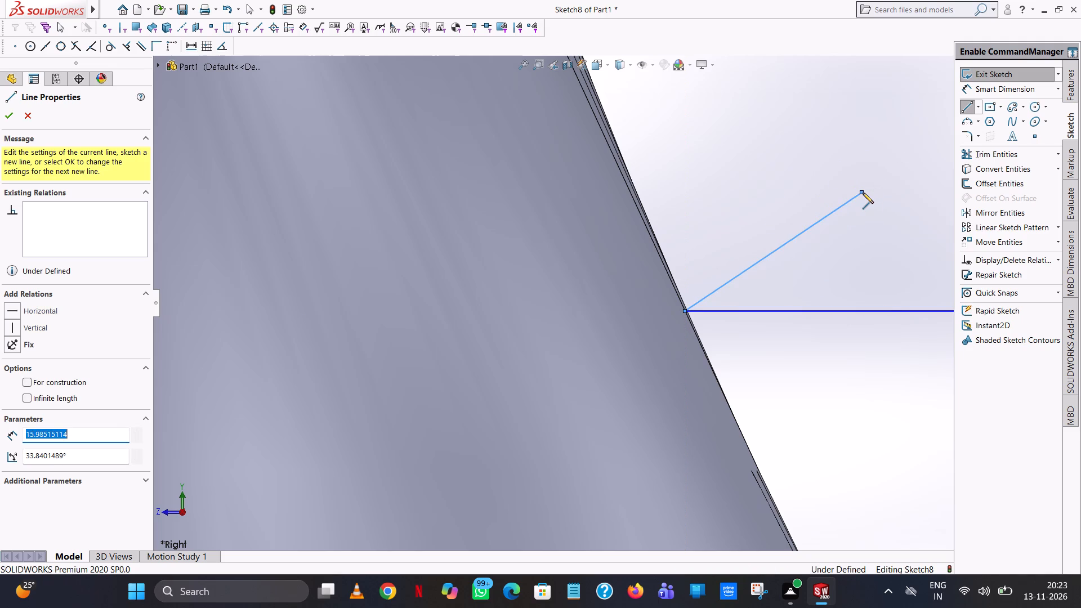
{"action": "right_click", "coordinate": [863, 193]}
{"action": "left_click", "coordinate": [877, 203]}
{"action": "left_click", "coordinate": [839, 208]}
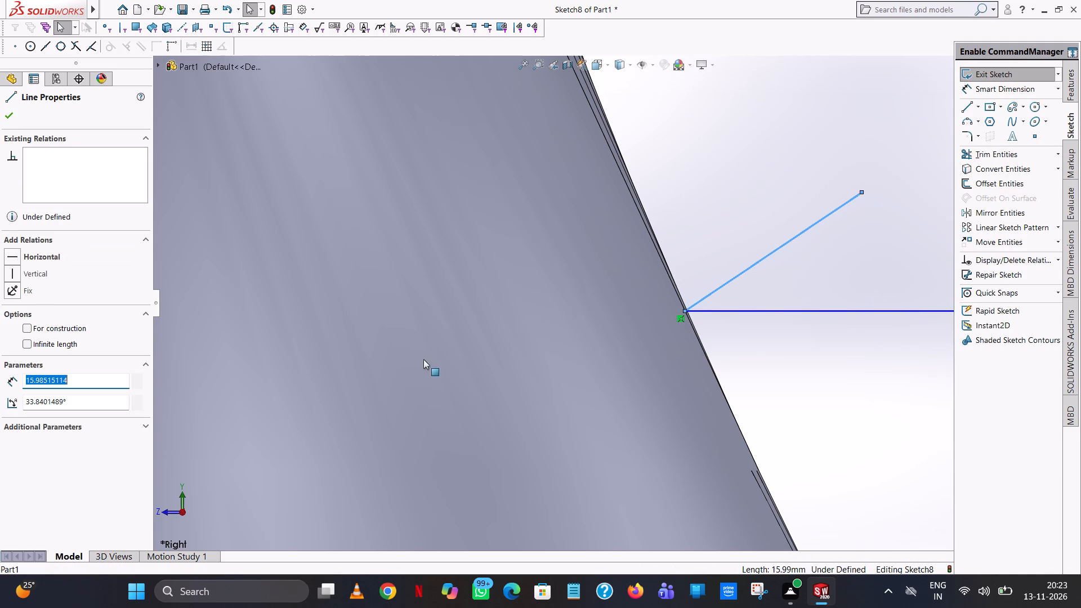
{"action": "double_click", "coordinate": [108, 407]}
{"action": "type", "text": "30"}
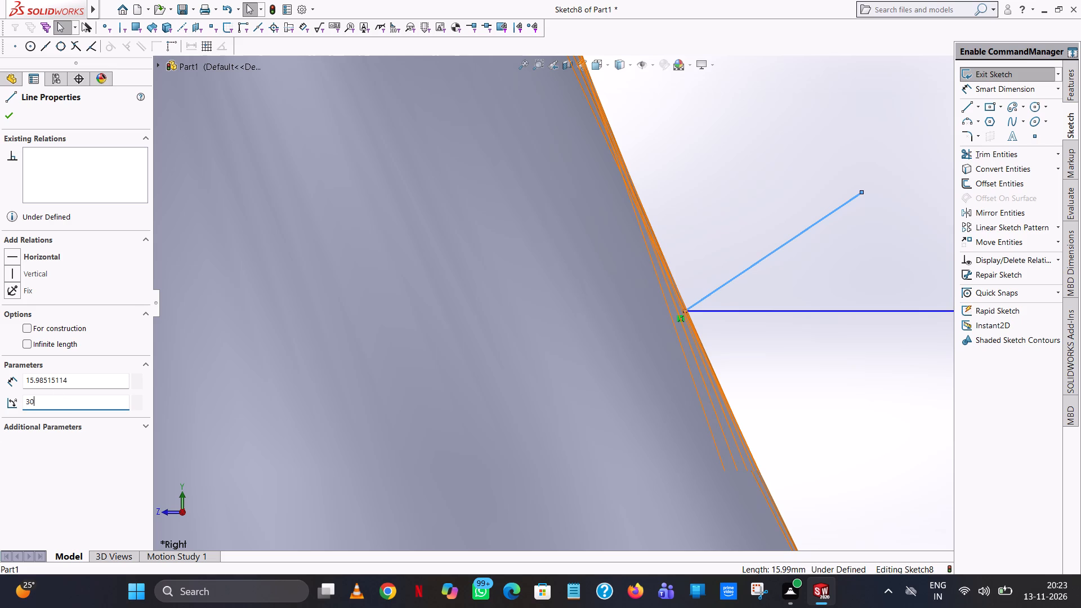
{"action": "double_click", "coordinate": [104, 377]}
{"action": "type", "text": "12"}
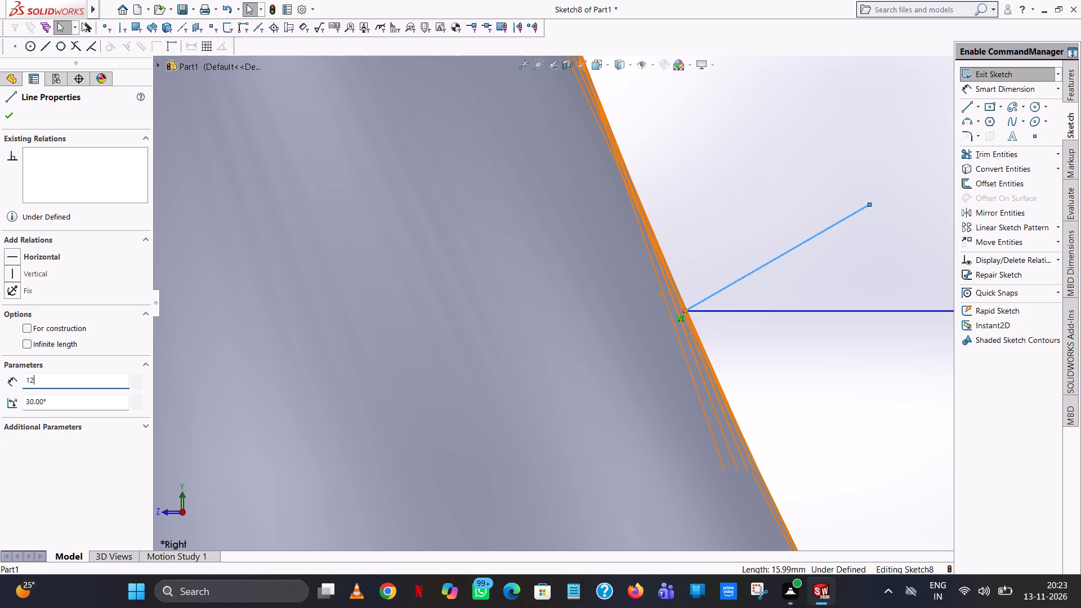
{"action": "key", "text": "Return"}
{"action": "left_click", "coordinate": [843, 157]}
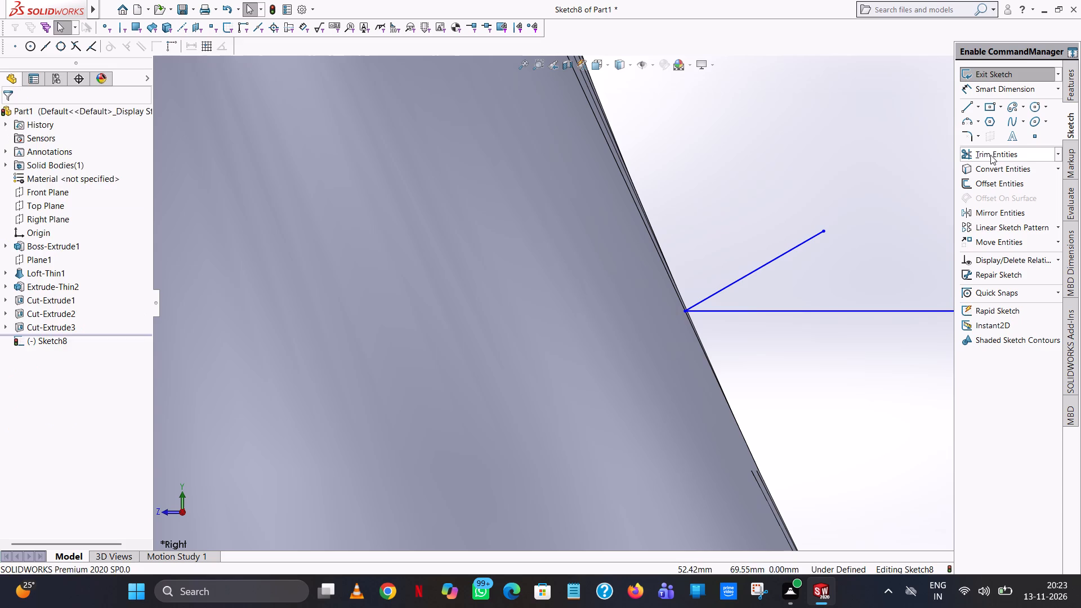
Trim away the horizontal and vertical helper lines, leaving only the inclined line in the sketch.
{"action": "left_click", "coordinate": [990, 155]}
{"action": "left_click", "coordinate": [792, 311]}
{"action": "scroll", "coordinate": [797, 306], "scroll_direction": "up", "scroll_amount": 6}
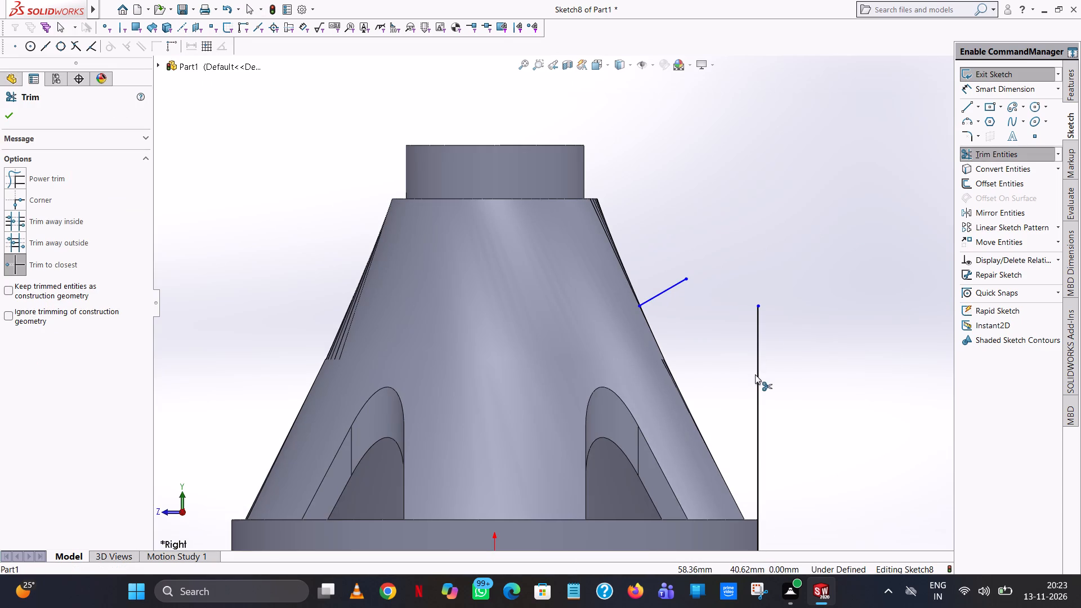
{"action": "left_click", "coordinate": [755, 374]}
{"action": "left_click", "coordinate": [1065, 76]}
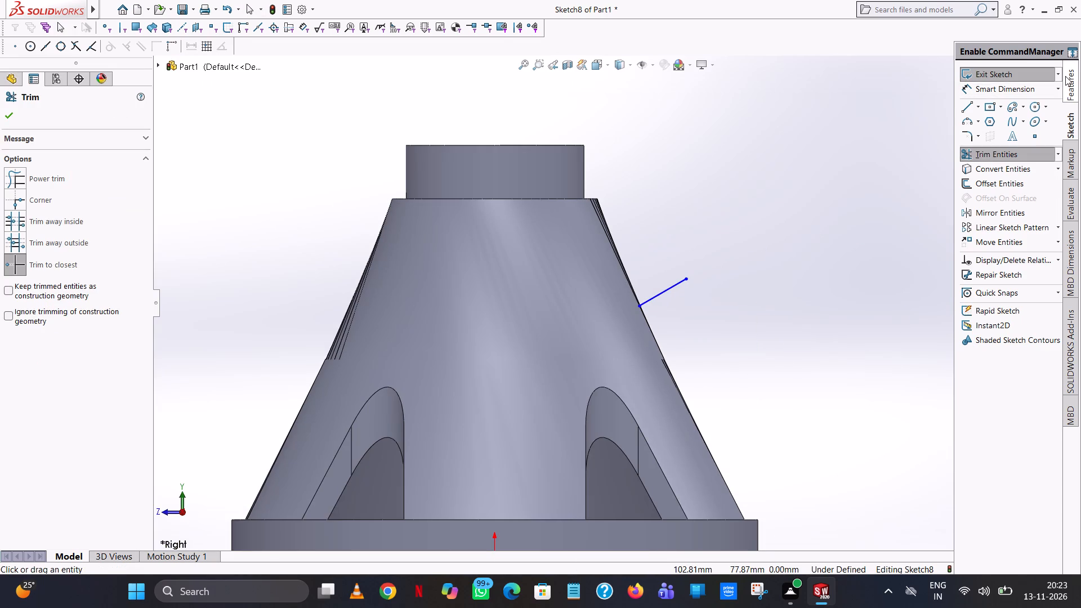
Sweep a 35 mm diameter circular profile along the inclined line to form the side port boss.
{"action": "left_click", "coordinate": [1018, 99]}
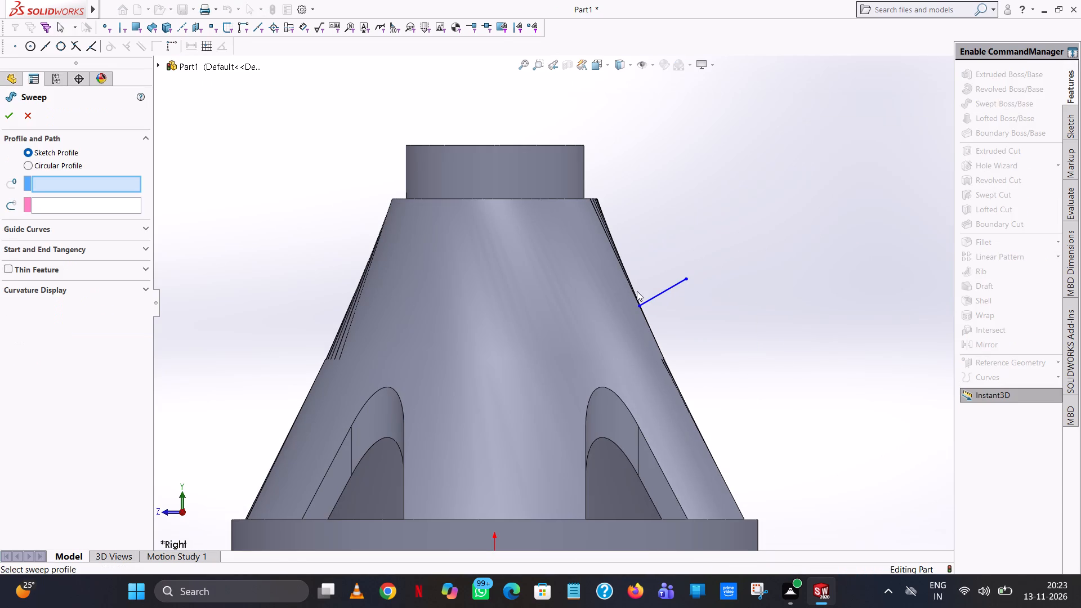
{"action": "left_click", "coordinate": [658, 293]}
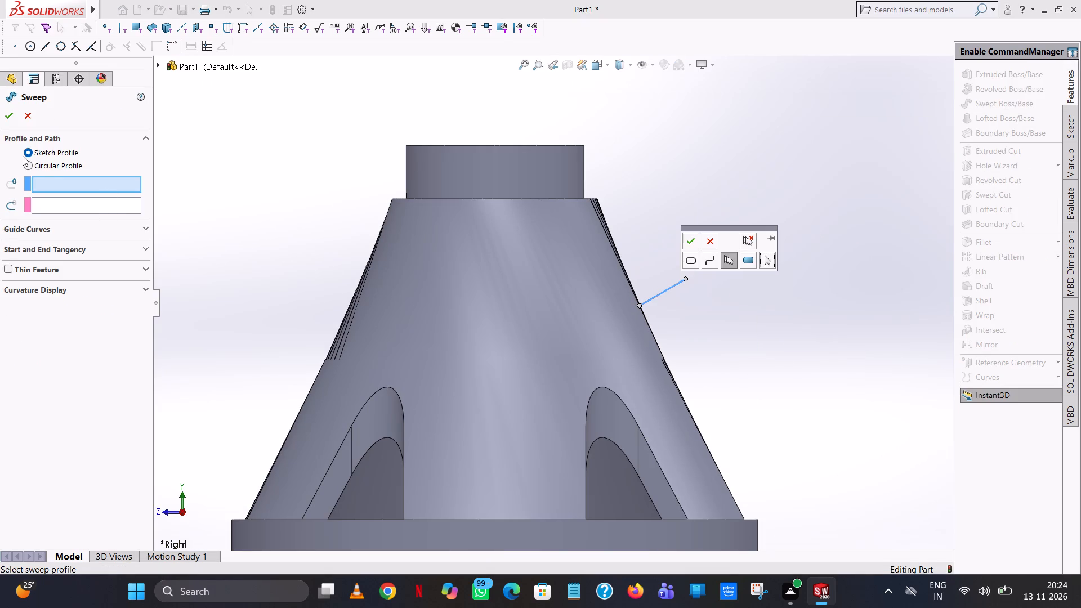
{"action": "left_click", "coordinate": [29, 166]}
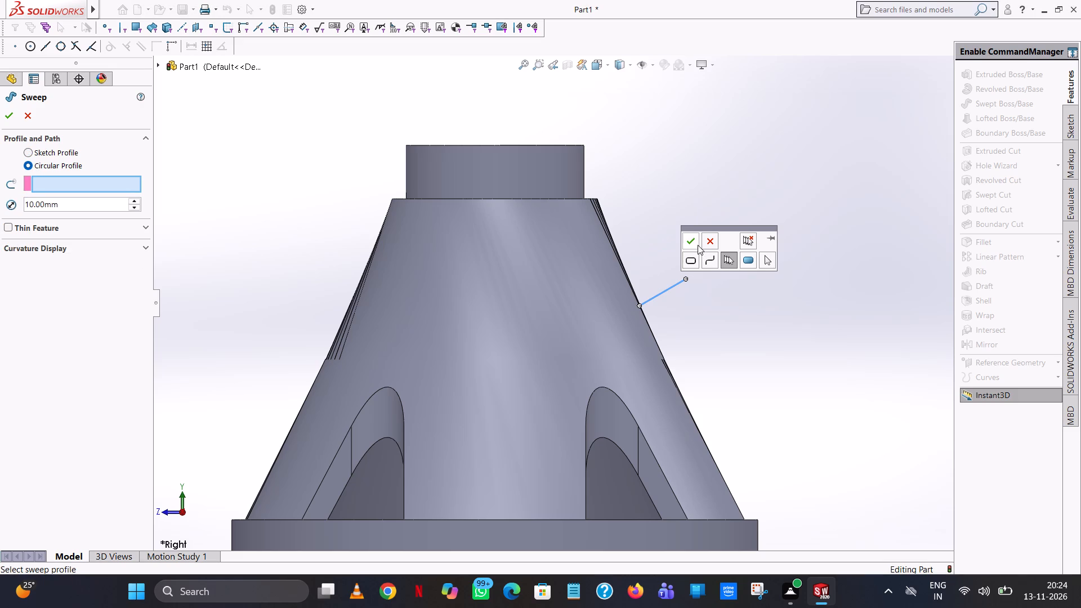
{"action": "double_click", "coordinate": [96, 209]}
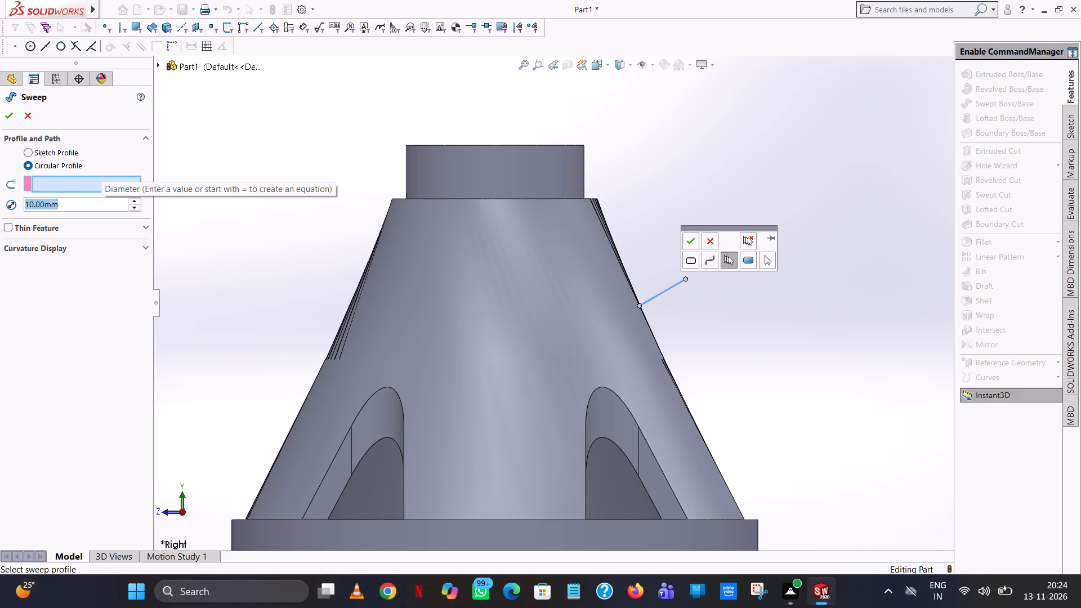
{"action": "type", "text": "35"}
{"action": "key", "text": "Return"}
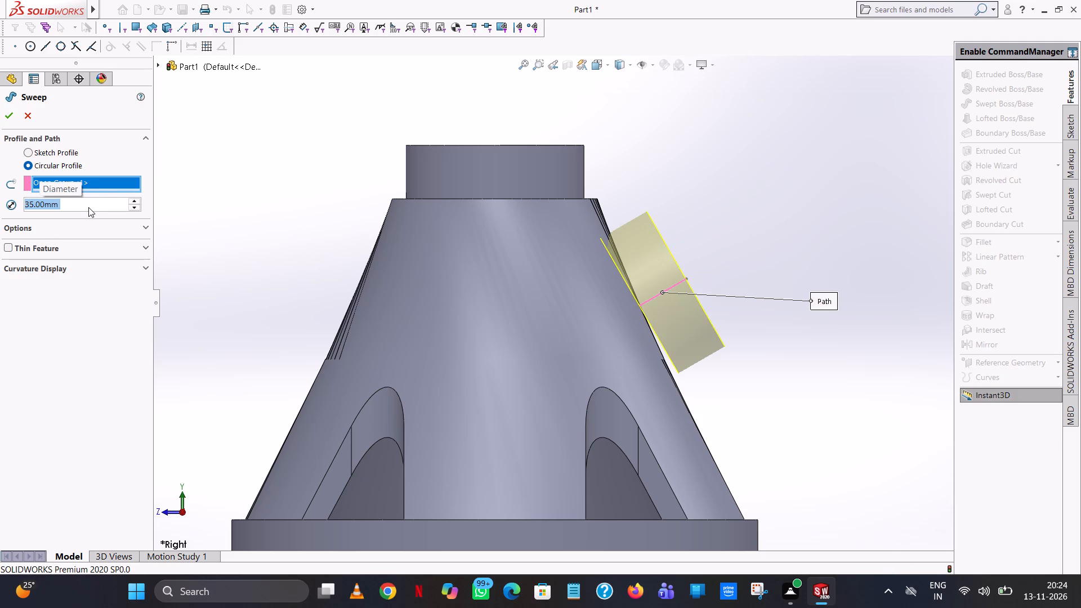
{"action": "left_click", "coordinate": [5, 116]}
{"action": "left_click", "coordinate": [805, 287]}
Start a boss extrude sketch on the side port's inner end face and convert that face's edges into sketch entities.
{"action": "middle_click_drag", "start_coordinate": [797, 286], "coordinate": [794, 261]}
{"action": "scroll", "coordinate": [756, 299], "scroll_direction": "up", "scroll_amount": 1}
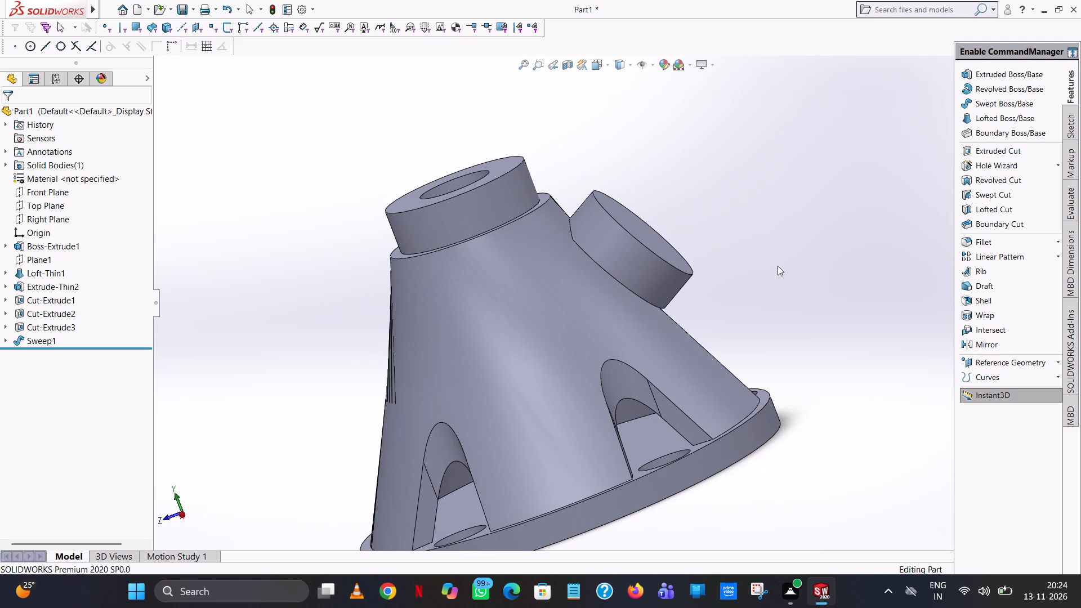
{"action": "scroll", "coordinate": [702, 257], "scroll_direction": "down", "scroll_amount": 3}
{"action": "scroll", "coordinate": [696, 261], "scroll_direction": "up", "scroll_amount": 3}
{"action": "middle_click_drag", "start_coordinate": [696, 261], "coordinate": [670, 221]}
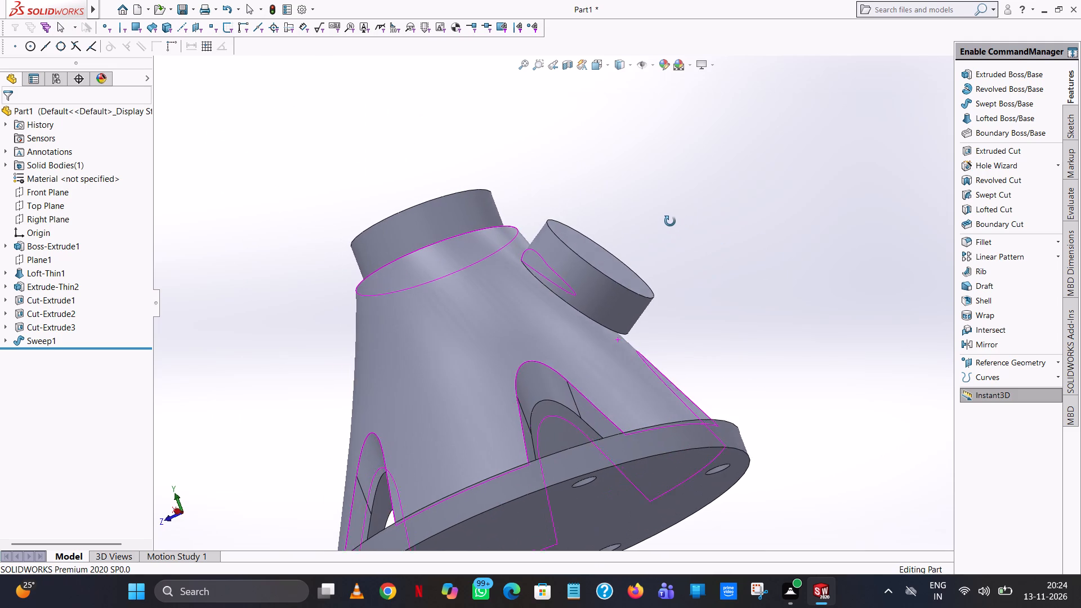
{"action": "middle_click_drag", "start_coordinate": [670, 221], "coordinate": [669, 221]}
{"action": "scroll", "coordinate": [608, 296], "scroll_direction": "down", "scroll_amount": 7}
{"action": "middle_click_drag", "start_coordinate": [622, 419], "coordinate": [620, 404]}
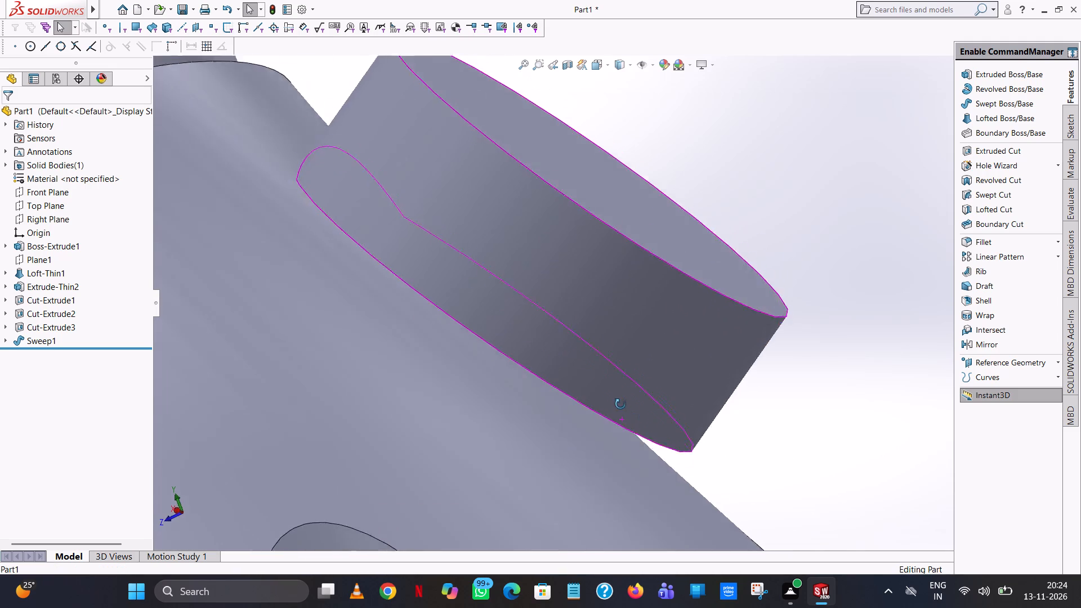
{"action": "middle_click_drag", "start_coordinate": [620, 404], "coordinate": [629, 367]}
{"action": "scroll", "coordinate": [630, 367], "scroll_direction": "up", "scroll_amount": 1}
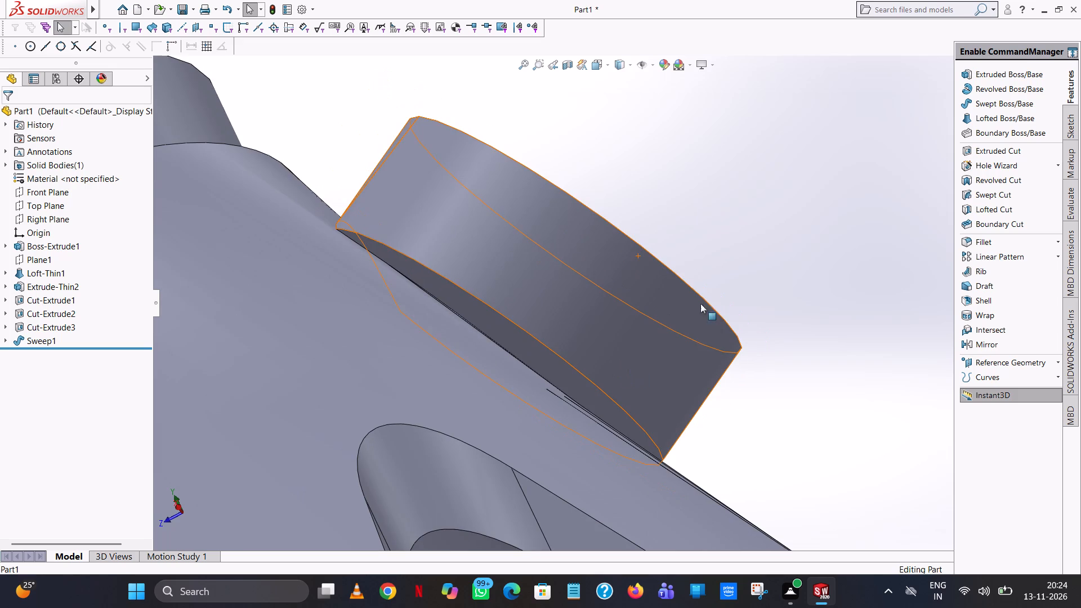
{"action": "left_click", "coordinate": [994, 79]}
{"action": "left_click", "coordinate": [553, 363]}
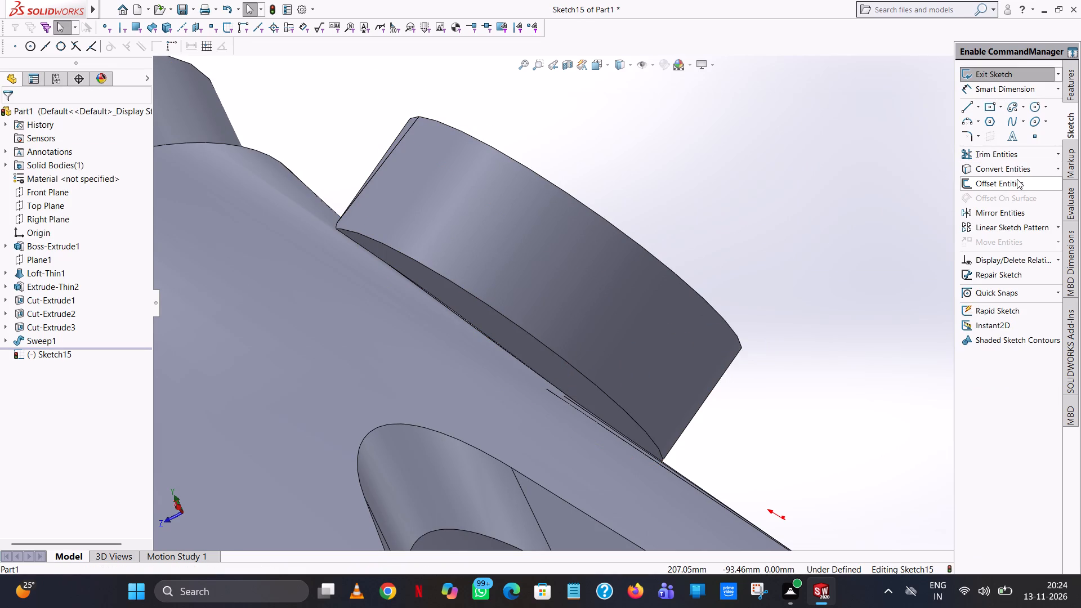
{"action": "left_click", "coordinate": [986, 182]}
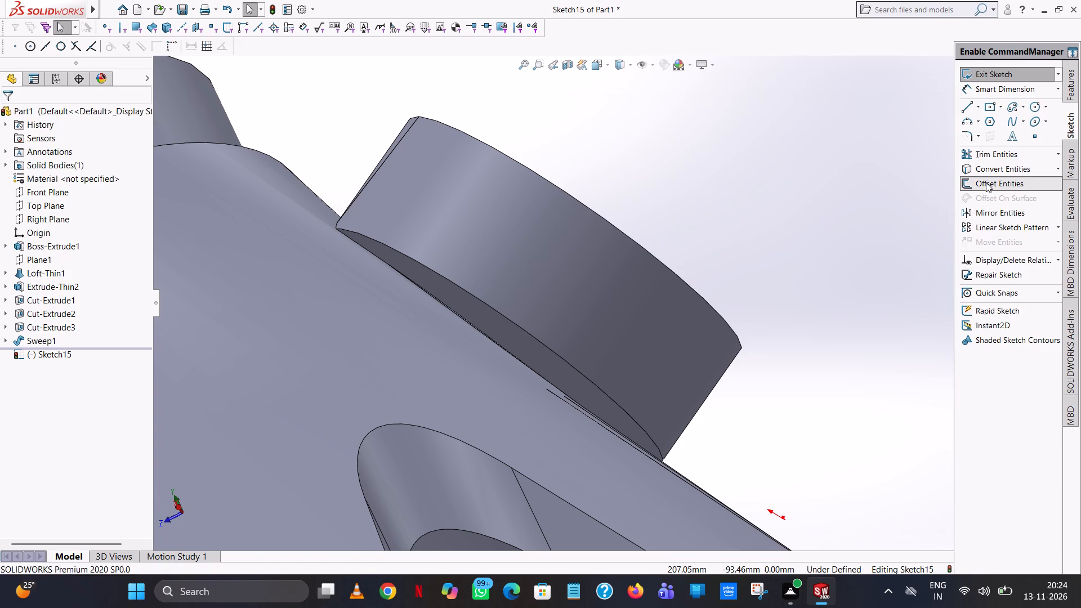
{"action": "left_click", "coordinate": [30, 120]}
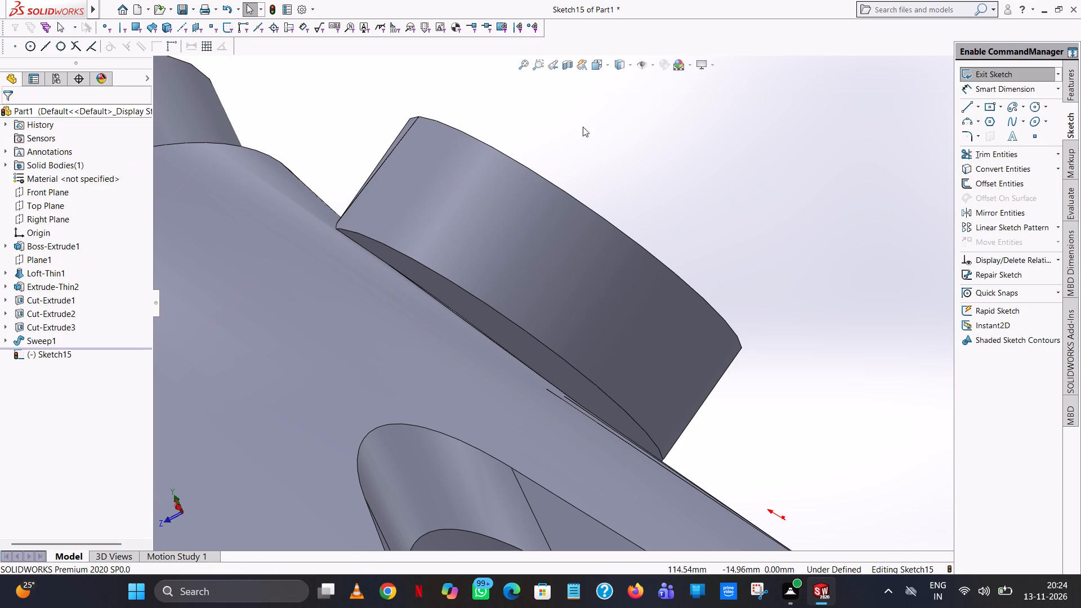
{"action": "left_click", "coordinate": [993, 171]}
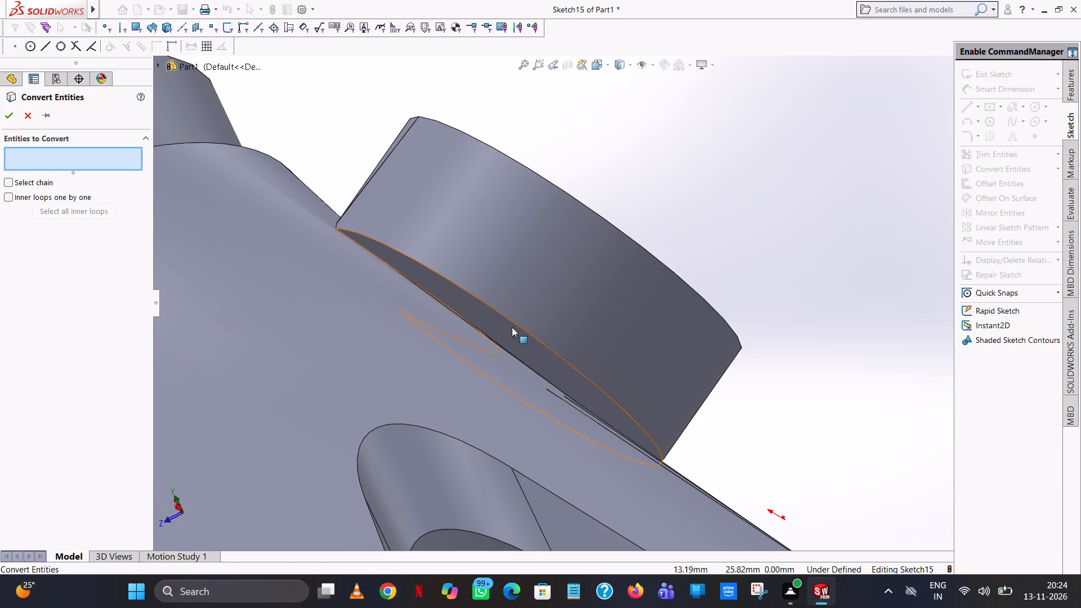
{"action": "left_click", "coordinate": [512, 327]}
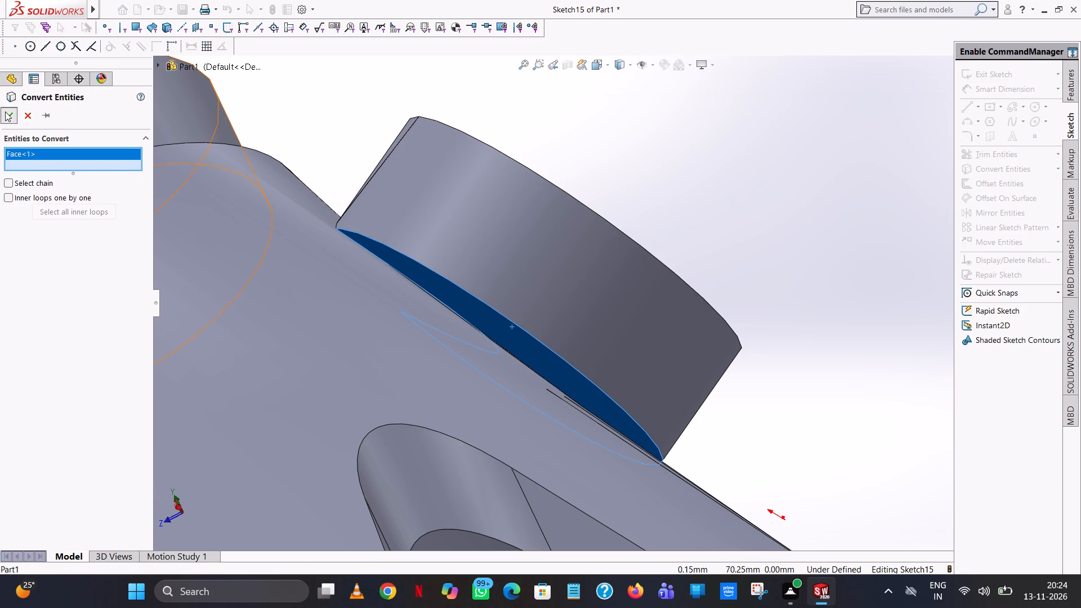
{"action": "left_click", "coordinate": [5, 111]}
Extrude the converted profile 5 mm blind toward the cone with merged result to close the gap under the port.
{"action": "left_click", "coordinate": [1075, 79]}
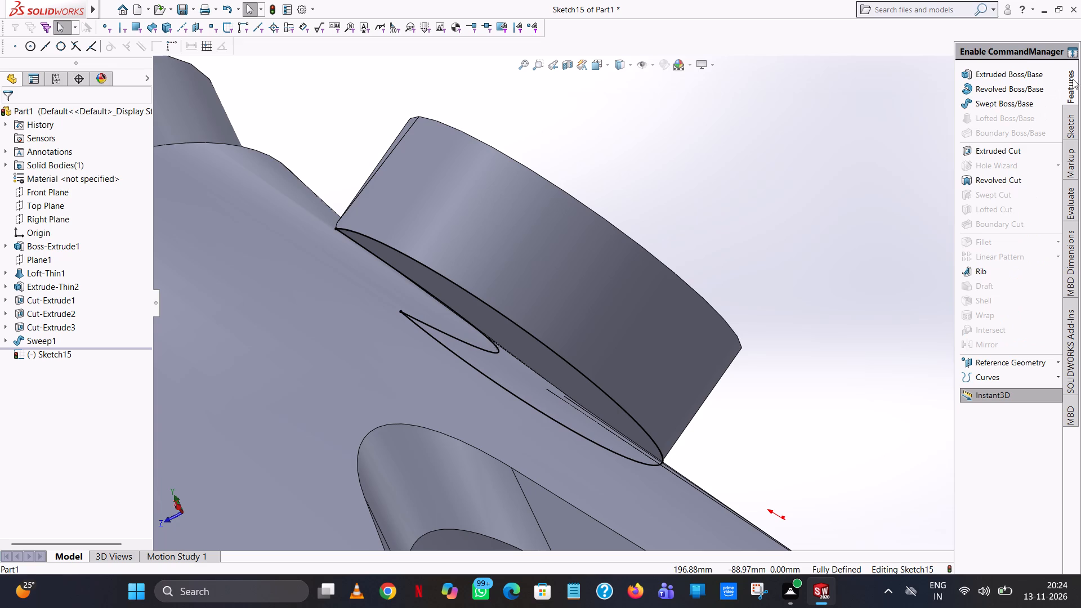
{"action": "left_click", "coordinate": [1048, 75]}
{"action": "middle_click_drag", "start_coordinate": [815, 200], "coordinate": [805, 248]}
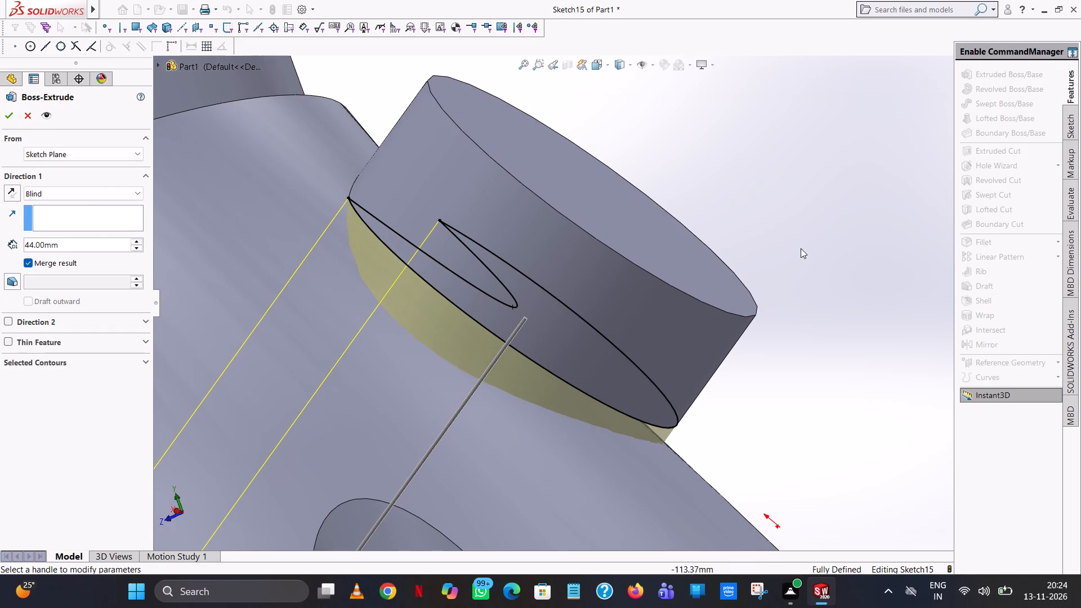
{"action": "double_click", "coordinate": [92, 245]}
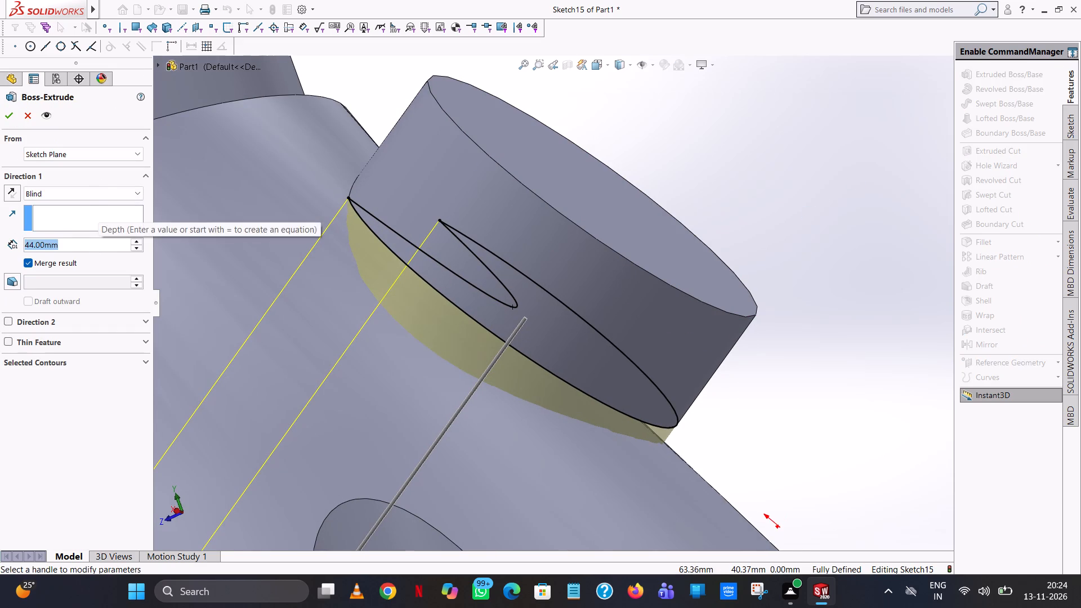
{"action": "key", "text": "5"}
{"action": "left_click", "coordinate": [770, 156]}
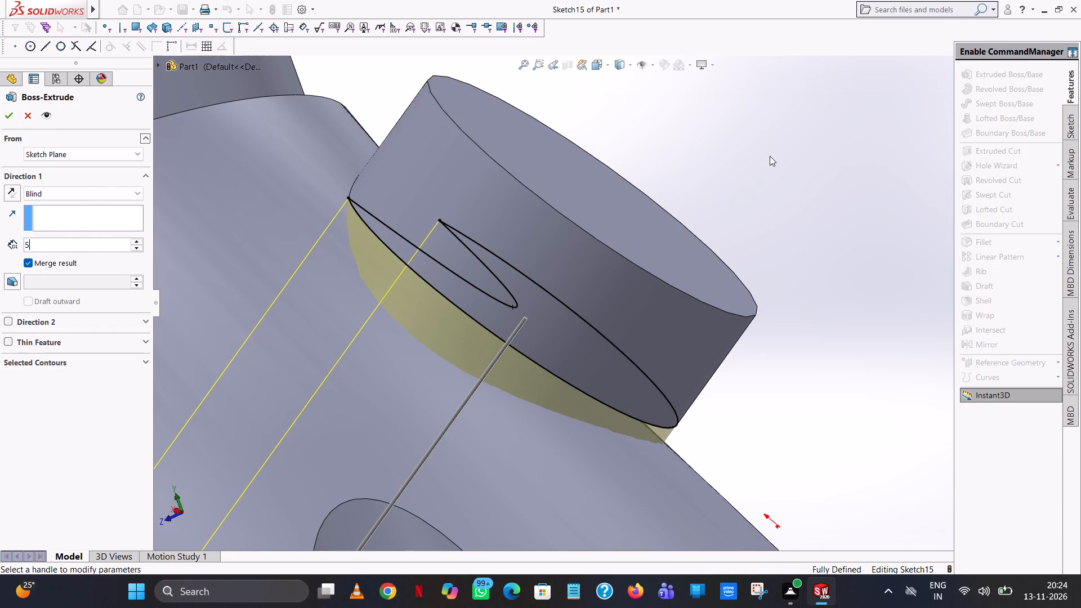
{"action": "middle_click_drag", "start_coordinate": [770, 156], "coordinate": [778, 36]}
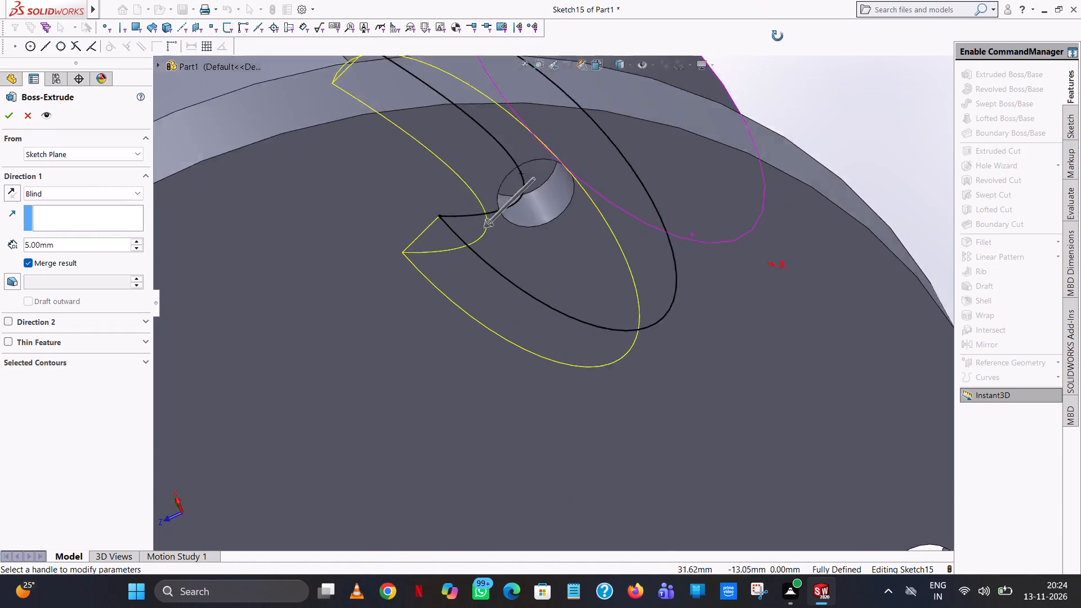
{"action": "middle_click_drag", "start_coordinate": [778, 36], "coordinate": [789, 113]}
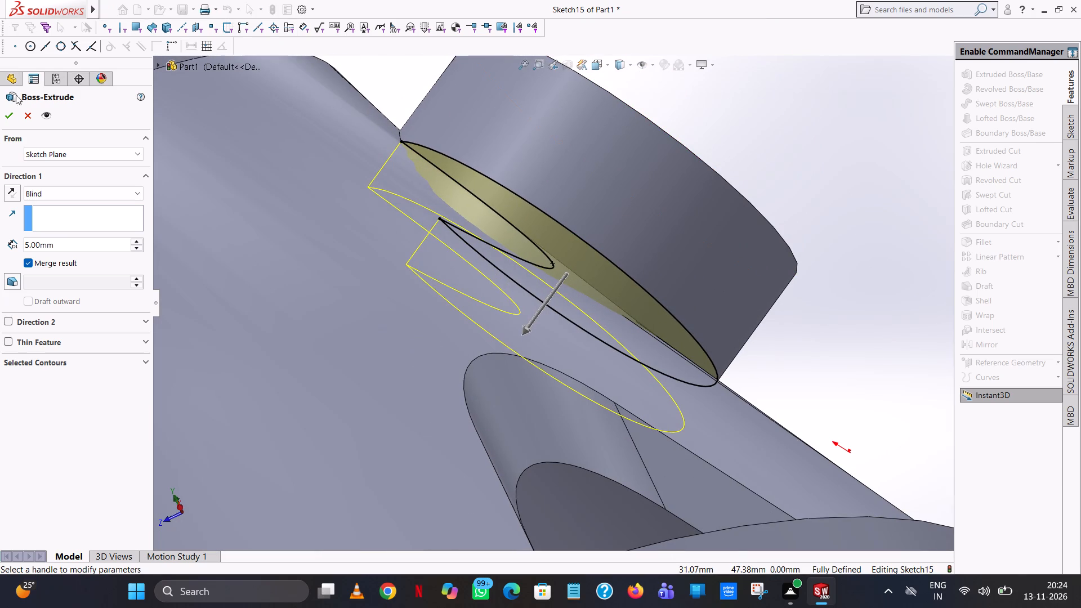
{"action": "left_click", "coordinate": [9, 113]}
{"action": "left_click", "coordinate": [893, 208]}
Start an extruded cut sketch on the side port's outer face and draw a concentric circle of 10 mm radius.
{"action": "scroll", "coordinate": [836, 172], "scroll_direction": "up", "scroll_amount": 1}
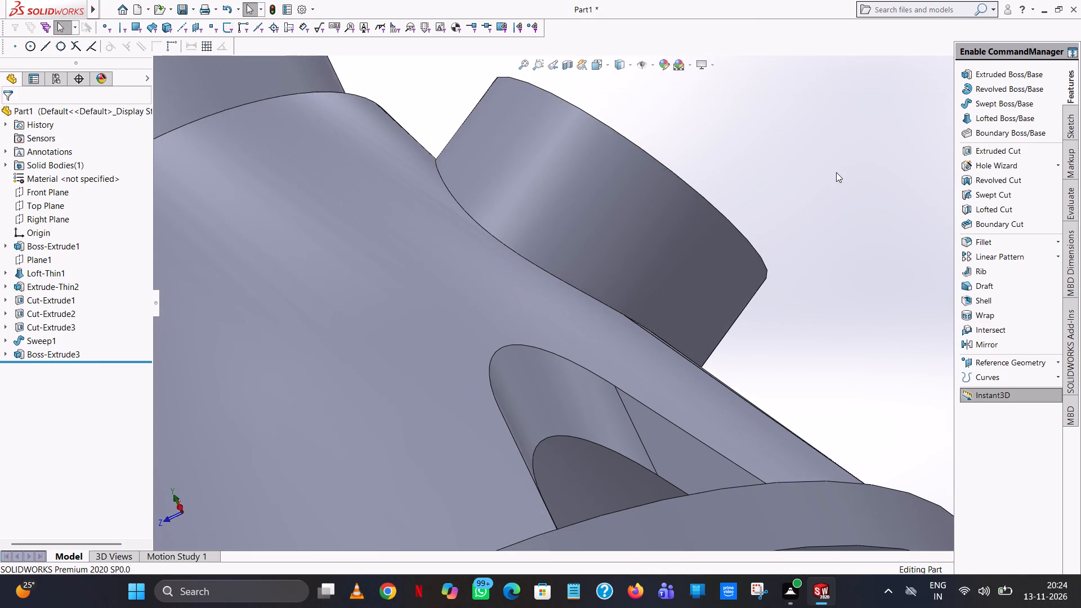
{"action": "middle_click_drag", "start_coordinate": [835, 172], "coordinate": [806, 287]}
{"action": "scroll", "coordinate": [796, 272], "scroll_direction": "up", "scroll_amount": 4}
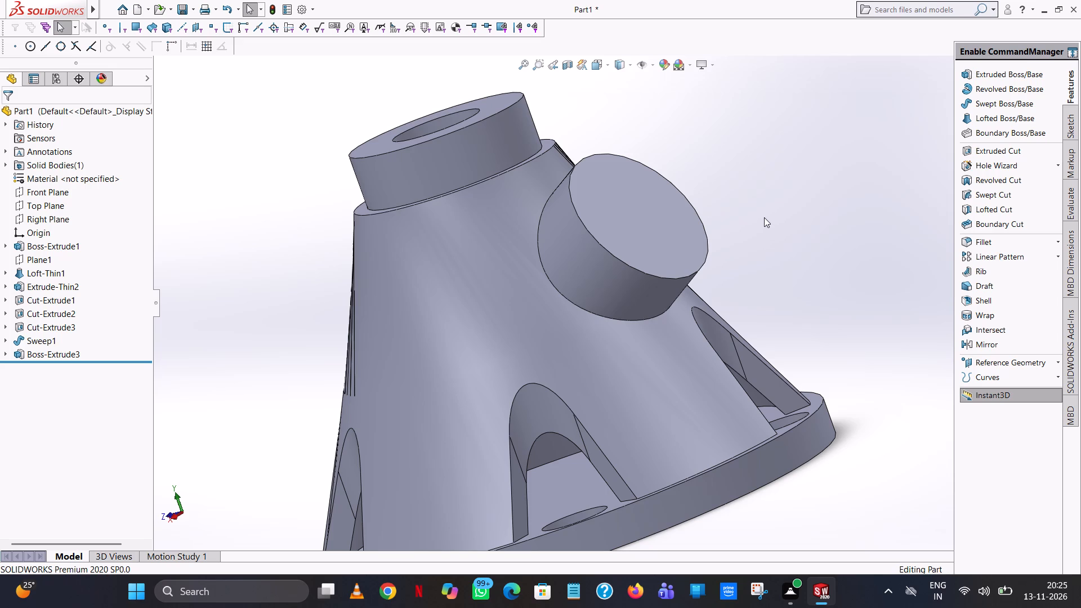
{"action": "left_click", "coordinate": [1001, 149]}
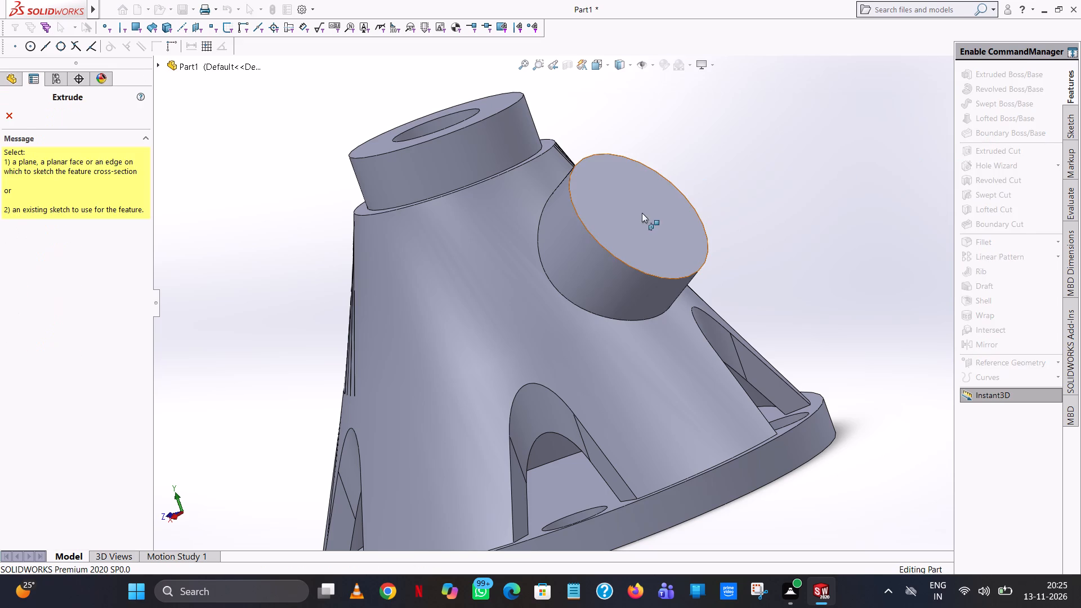
{"action": "left_click", "coordinate": [641, 214]}
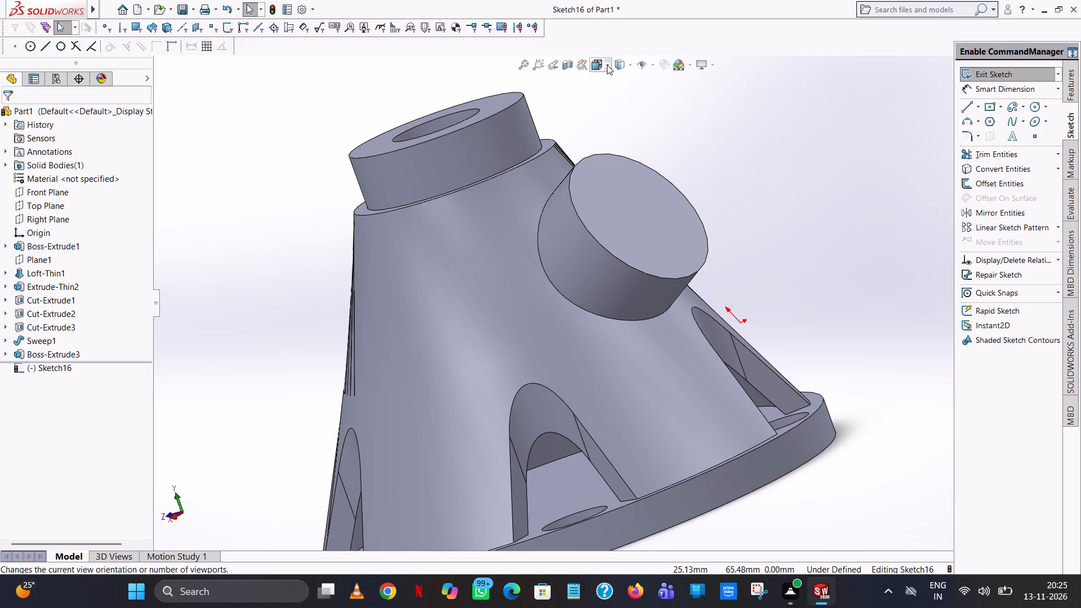
{"action": "left_click", "coordinate": [607, 64]}
{"action": "left_click", "coordinate": [667, 123]}
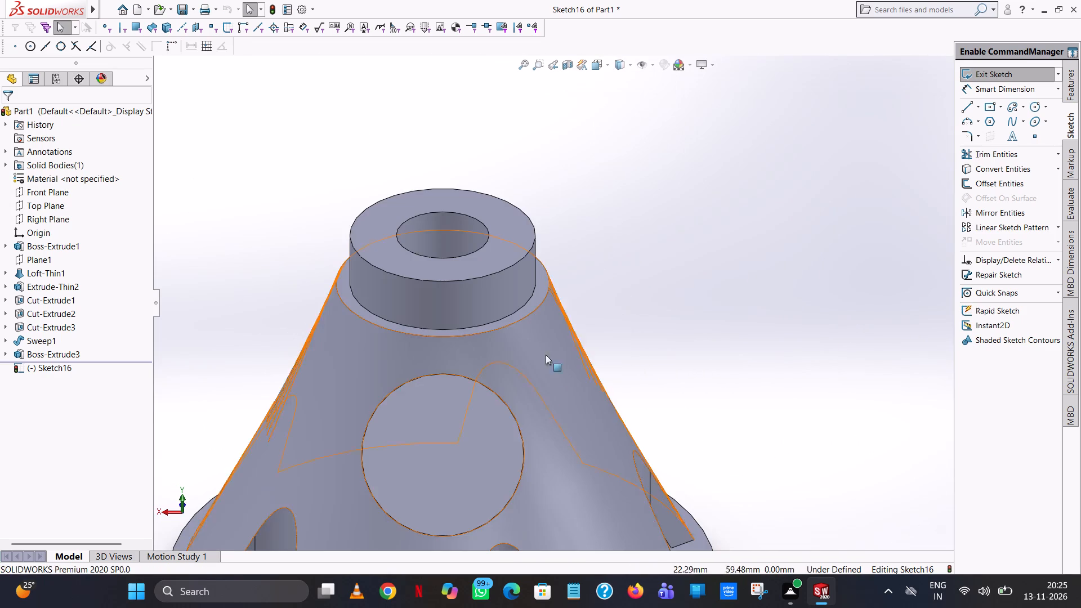
{"action": "scroll", "coordinate": [471, 475], "scroll_direction": "down", "scroll_amount": 3}
{"action": "scroll", "coordinate": [474, 468], "scroll_direction": "up", "scroll_amount": 4}
{"action": "scroll", "coordinate": [491, 438], "scroll_direction": "down", "scroll_amount": 4}
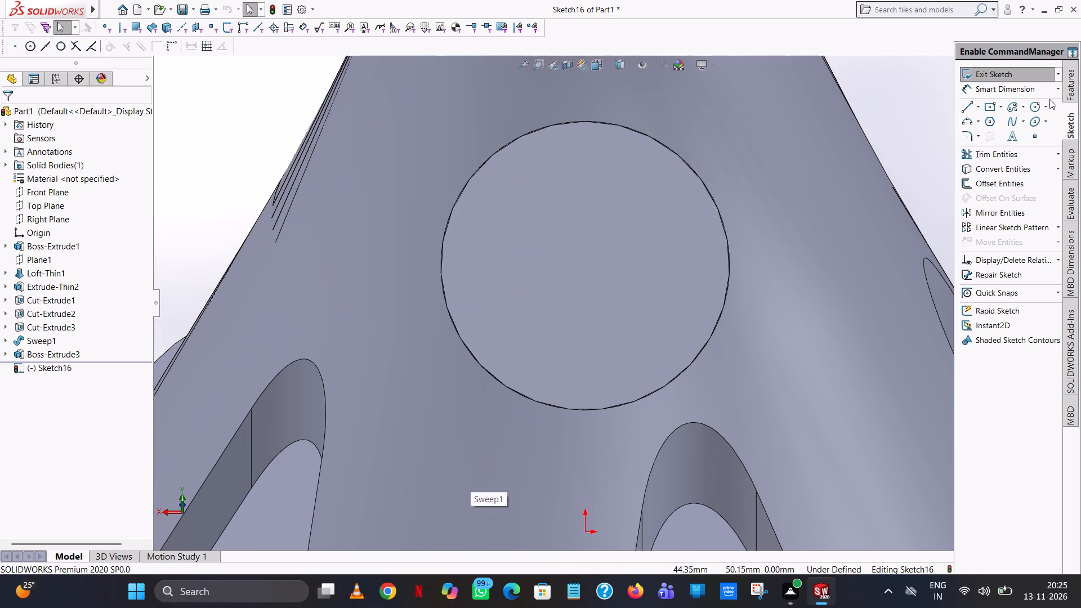
{"action": "left_click", "coordinate": [1034, 108]}
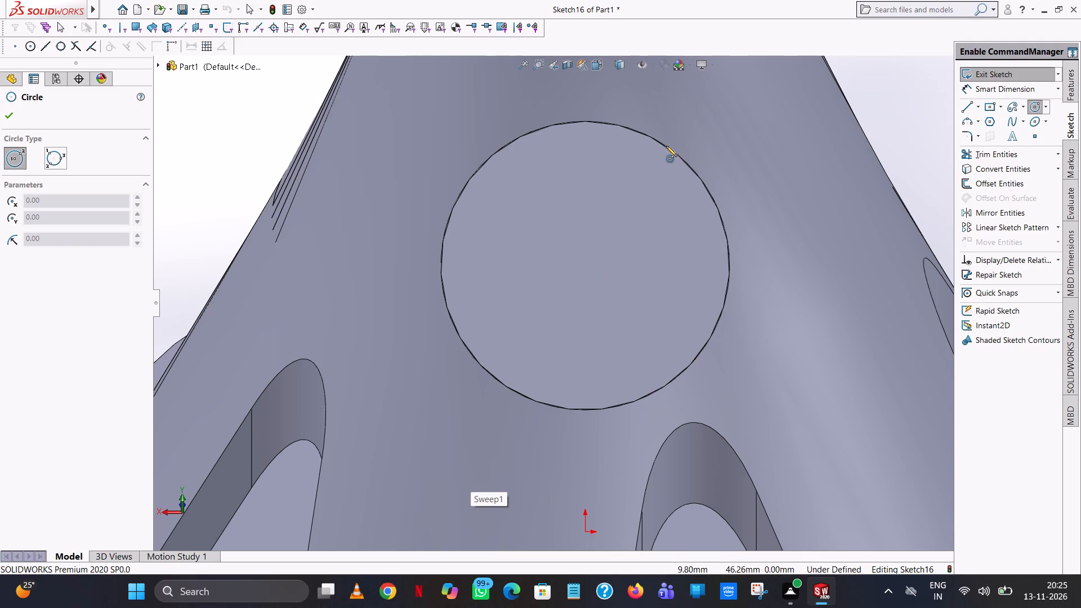
{"action": "left_click", "coordinate": [585, 265]}
{"action": "left_click", "coordinate": [682, 216]}
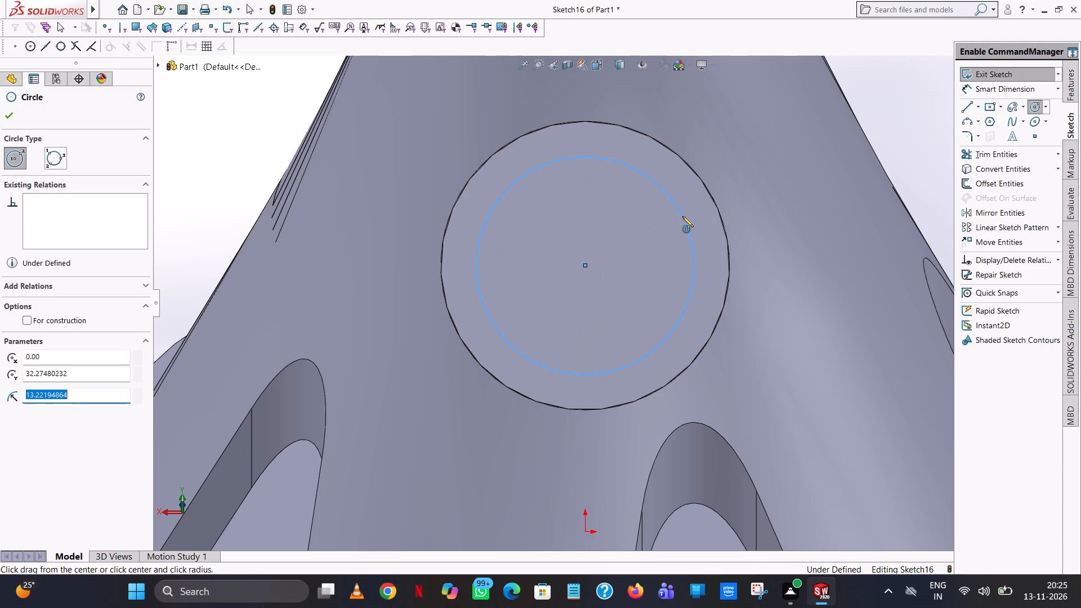
{"action": "type", "text": "10"}
{"action": "key", "text": "Return"}
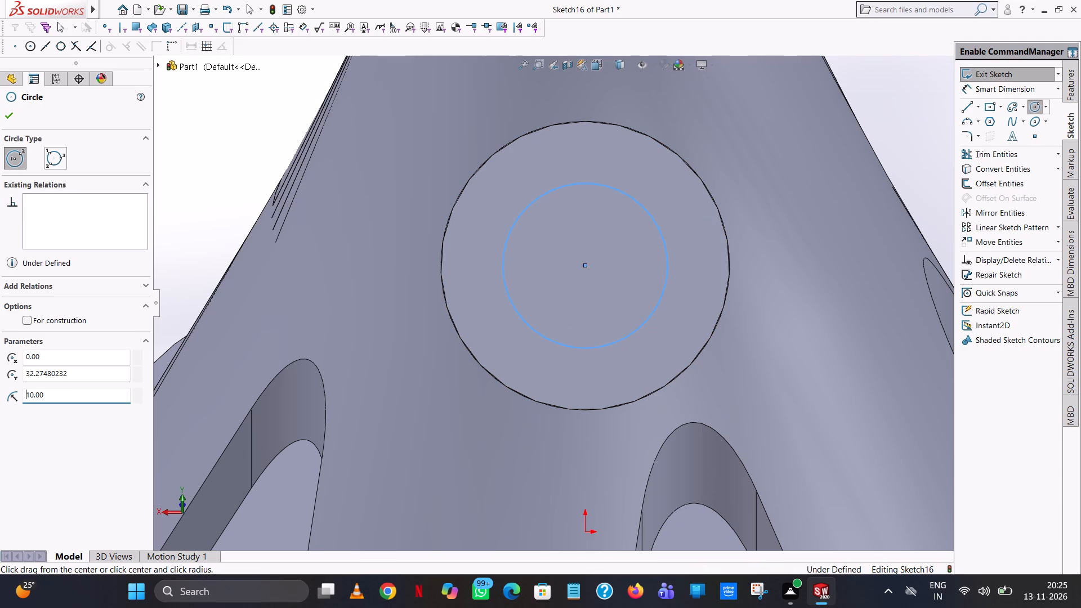
{"action": "right_click", "coordinate": [682, 216]}
{"action": "left_click", "coordinate": [709, 224]}
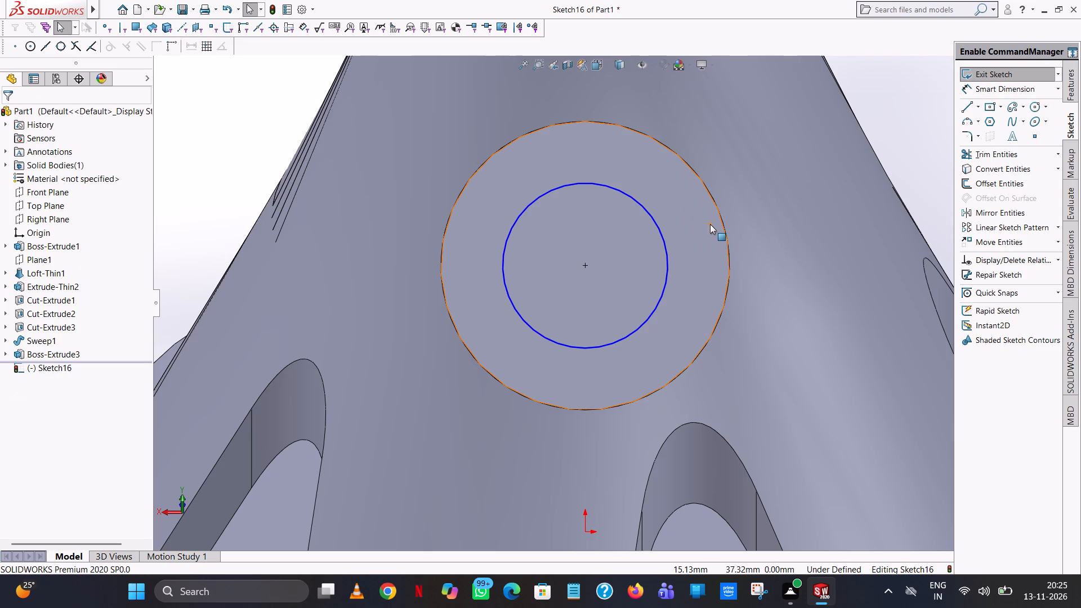
Sketch a diagonal line about 24 mm long at 315 degrees from the circle's centre past the port's outer edge.
{"action": "left_click", "coordinate": [971, 107]}
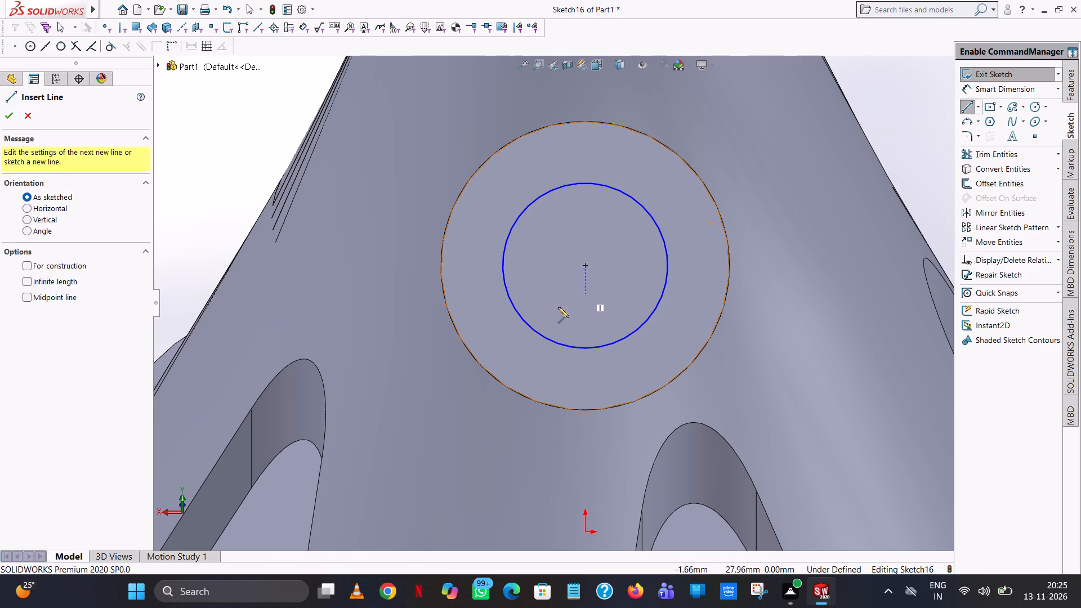
{"action": "left_click", "coordinate": [585, 265]}
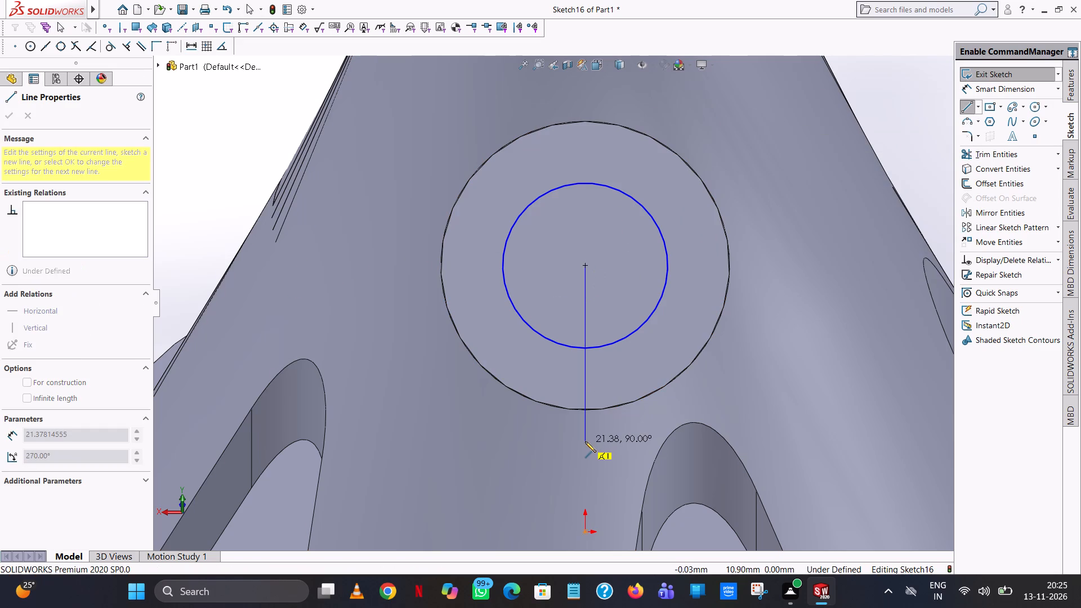
{"action": "left_click", "coordinate": [723, 406]}
{"action": "right_click", "coordinate": [723, 406]}
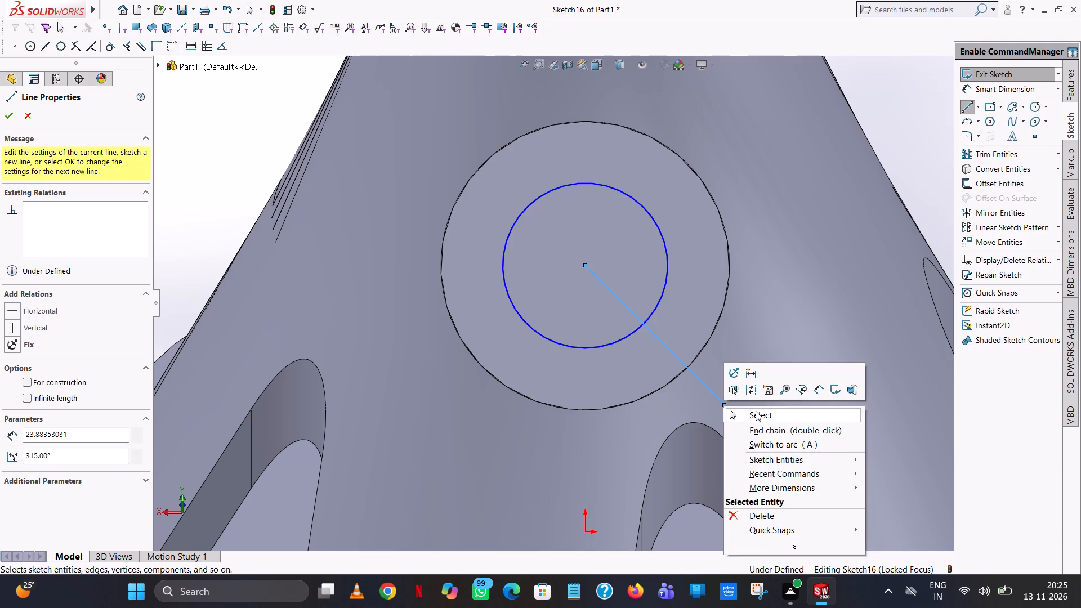
{"action": "left_click", "coordinate": [756, 411]}
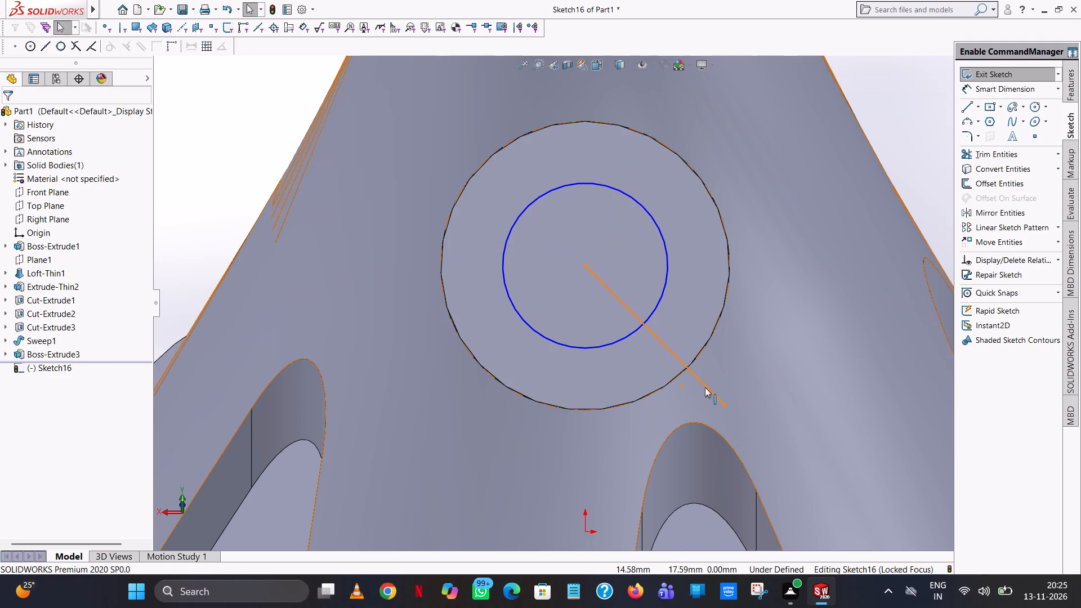
Set the angle of the diagonal line running past the port's outer edge to 305 degrees.
{"action": "left_click", "coordinate": [705, 387]}
{"action": "double_click", "coordinate": [90, 405]}
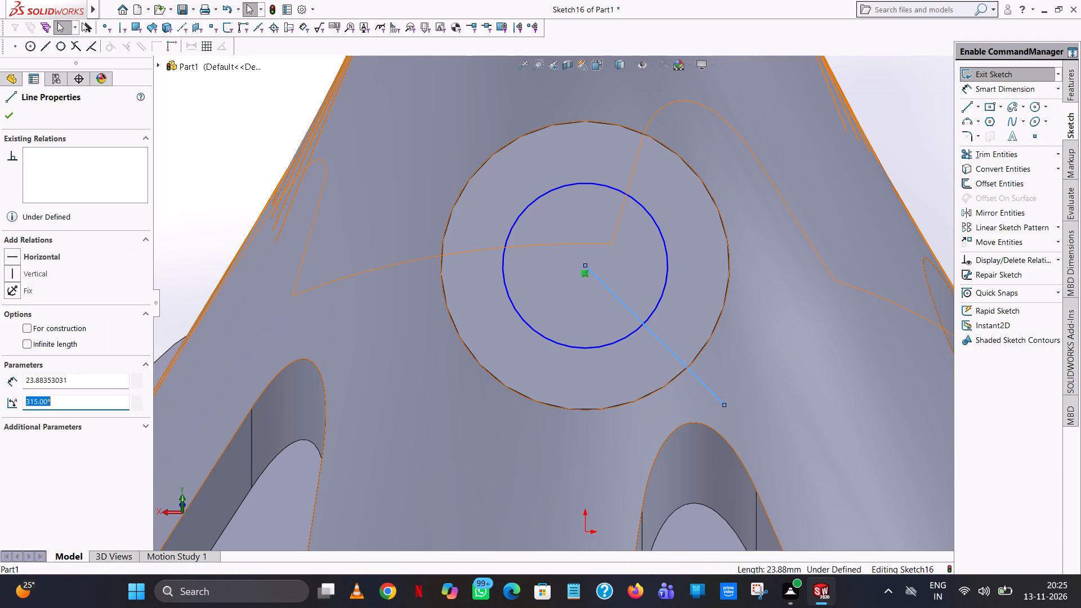
{"action": "key", "text": "2"}
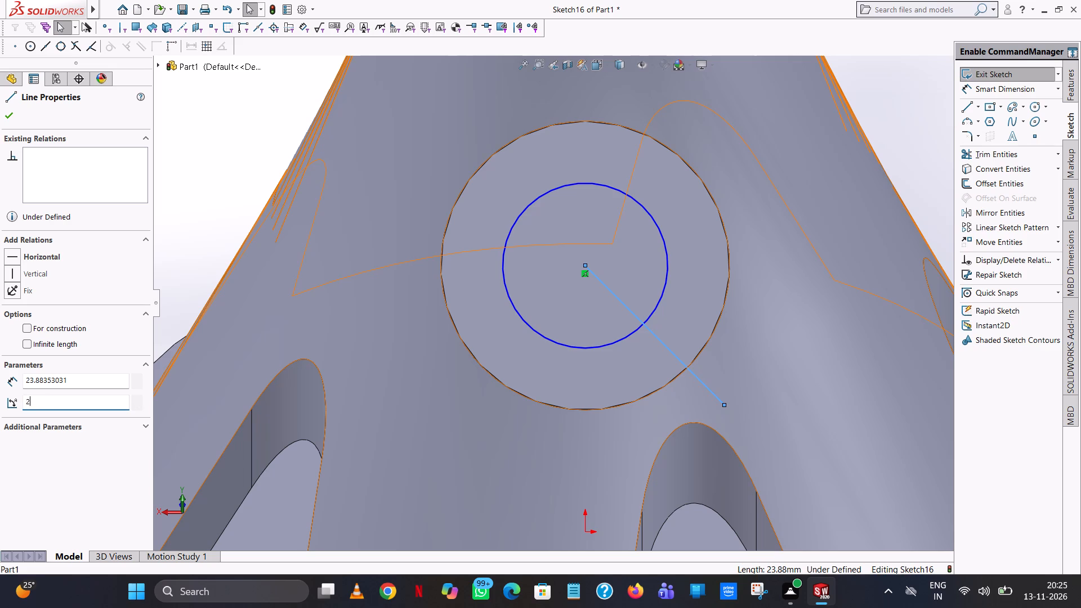
{"action": "type", "text": "70"}
{"action": "key", "text": "plus"}
{"action": "type", "text": "35"}
{"action": "key", "text": "Return"}
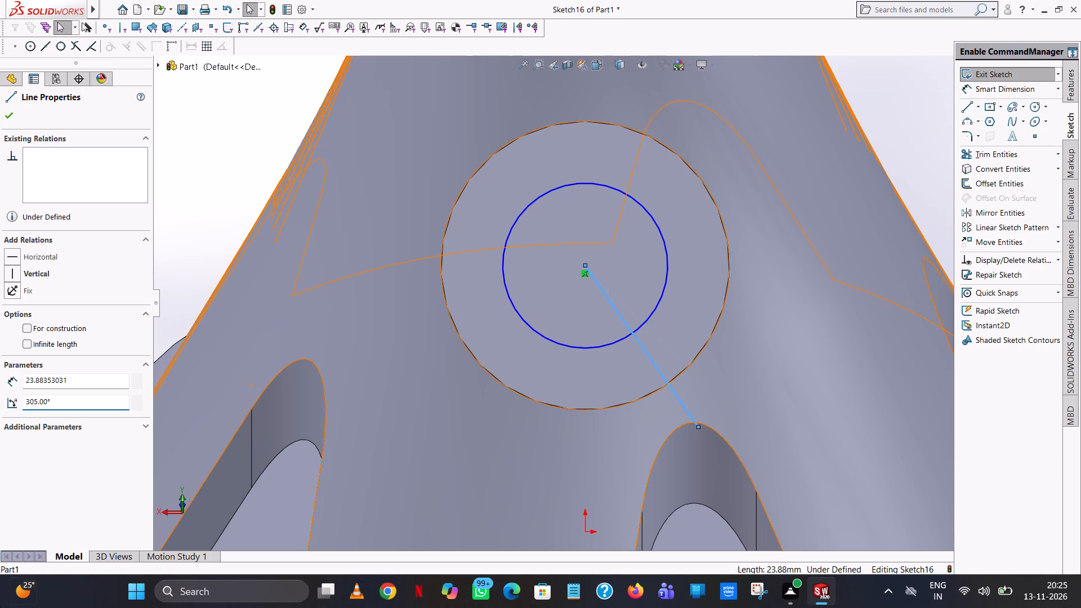
{"action": "left_click", "coordinate": [898, 145]}
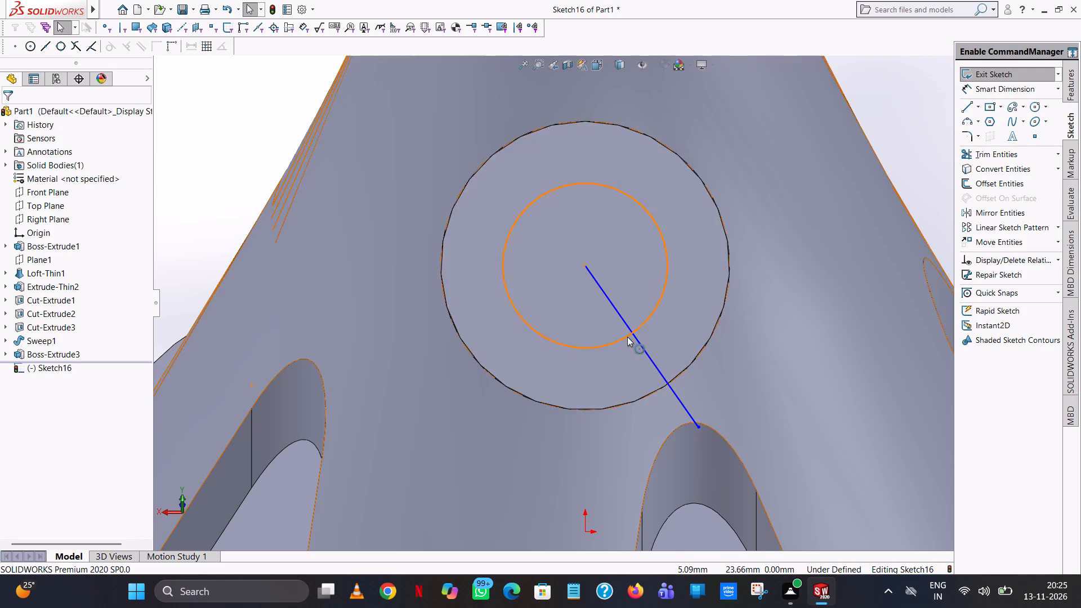
Draw a circle of 2.5 mm radius centred where the 305-degree line crosses the 10 mm radius circle.
{"action": "scroll", "coordinate": [627, 337], "scroll_direction": "down", "scroll_amount": 5}
{"action": "left_click", "coordinate": [1036, 110]}
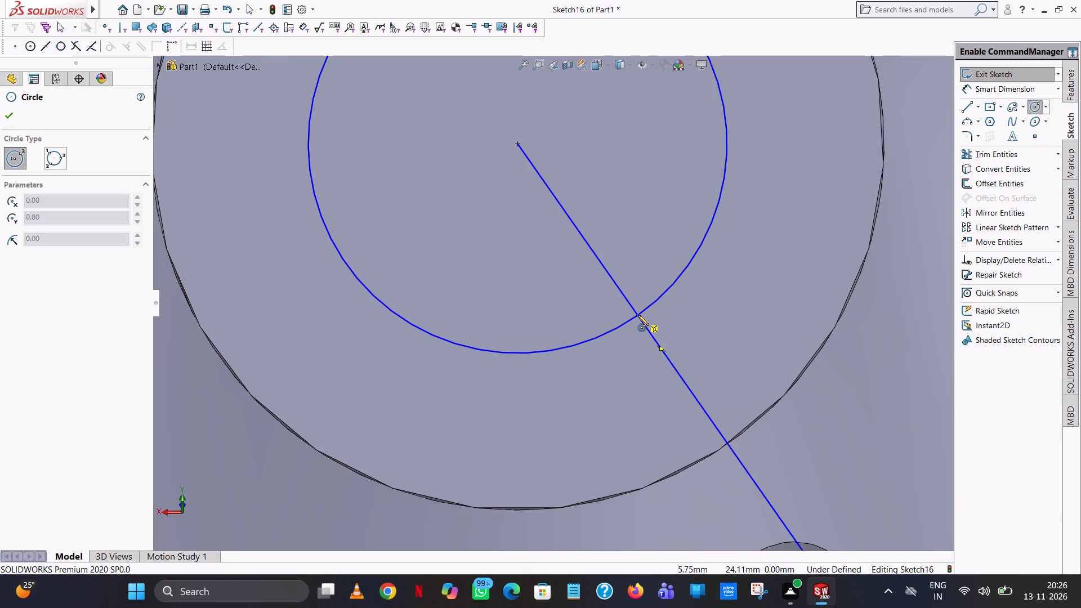
{"action": "left_click", "coordinate": [638, 315]}
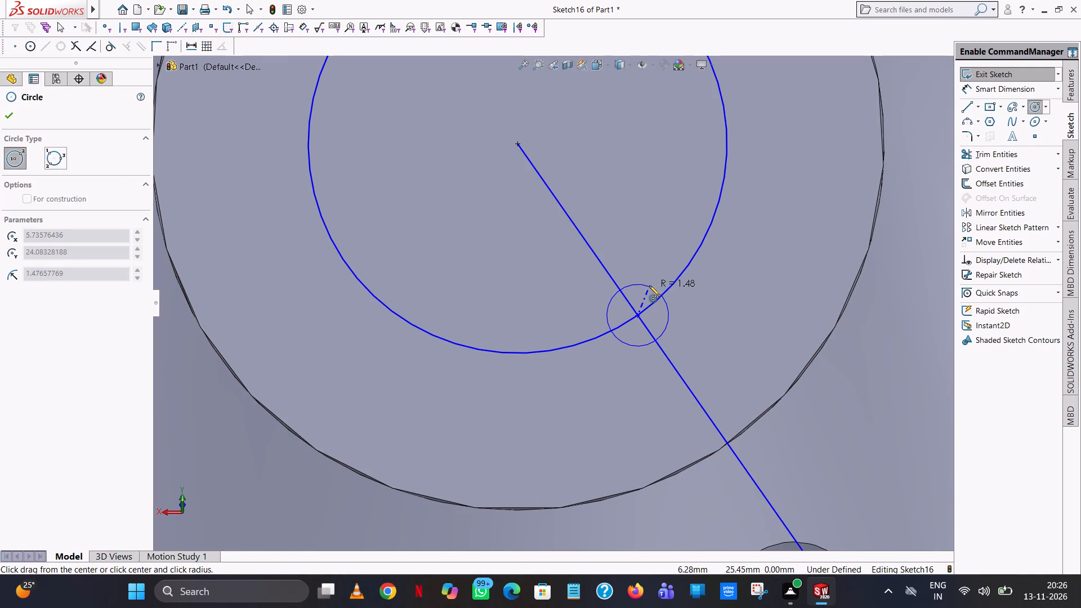
{"action": "left_click", "coordinate": [649, 285]}
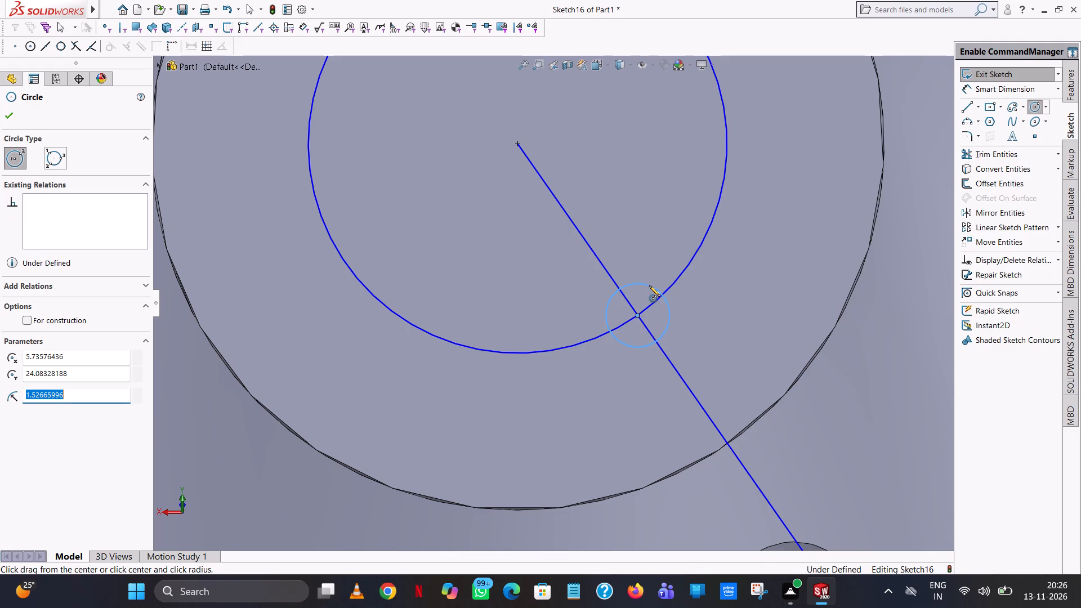
{"action": "type", "text": "2.5"}
{"action": "key", "text": "Return"}
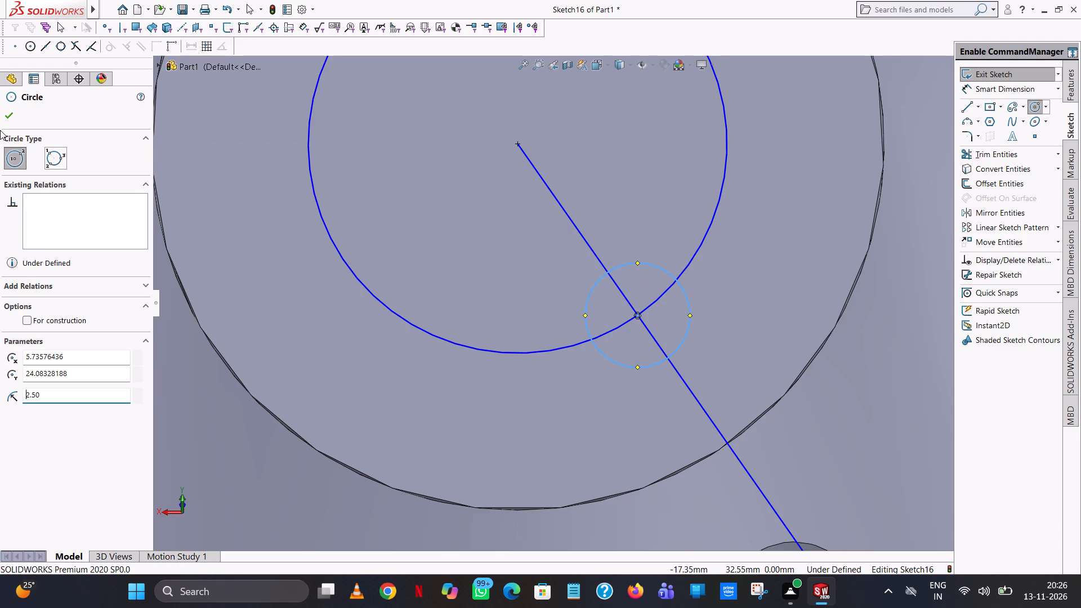
{"action": "left_click", "coordinate": [10, 117]}
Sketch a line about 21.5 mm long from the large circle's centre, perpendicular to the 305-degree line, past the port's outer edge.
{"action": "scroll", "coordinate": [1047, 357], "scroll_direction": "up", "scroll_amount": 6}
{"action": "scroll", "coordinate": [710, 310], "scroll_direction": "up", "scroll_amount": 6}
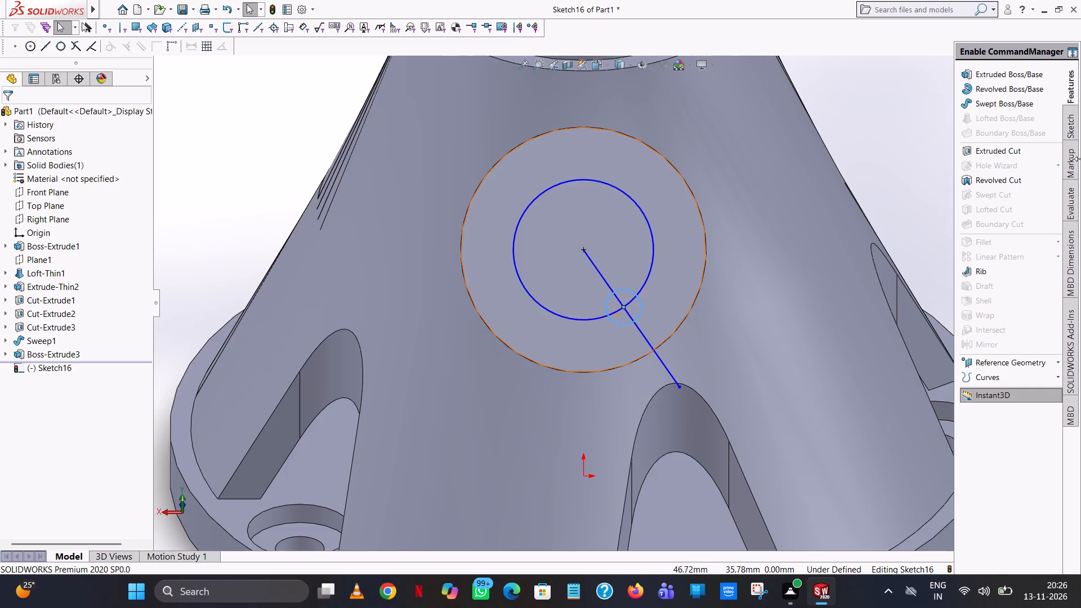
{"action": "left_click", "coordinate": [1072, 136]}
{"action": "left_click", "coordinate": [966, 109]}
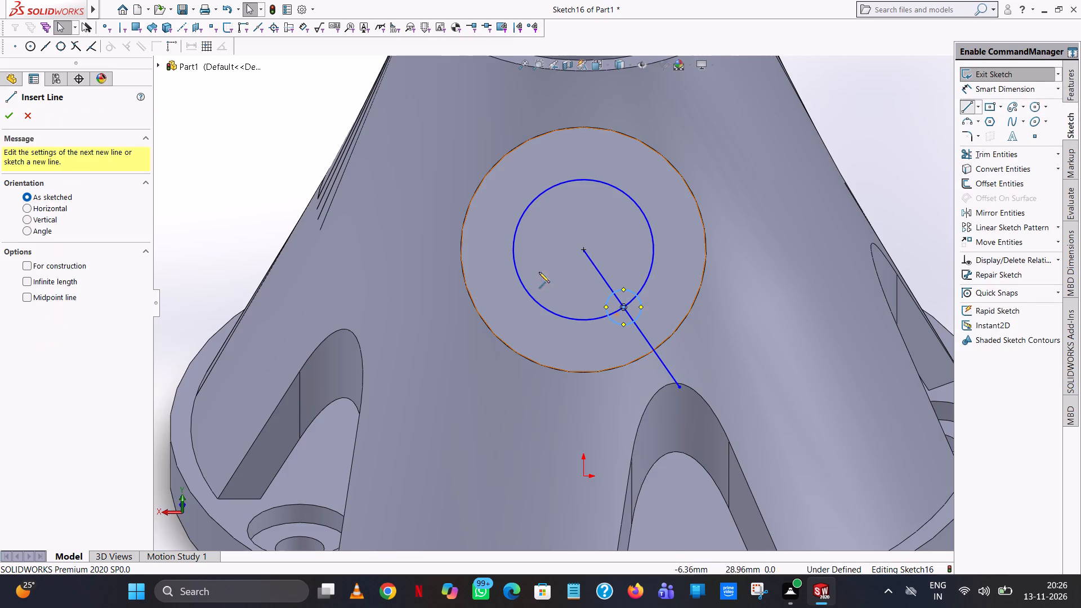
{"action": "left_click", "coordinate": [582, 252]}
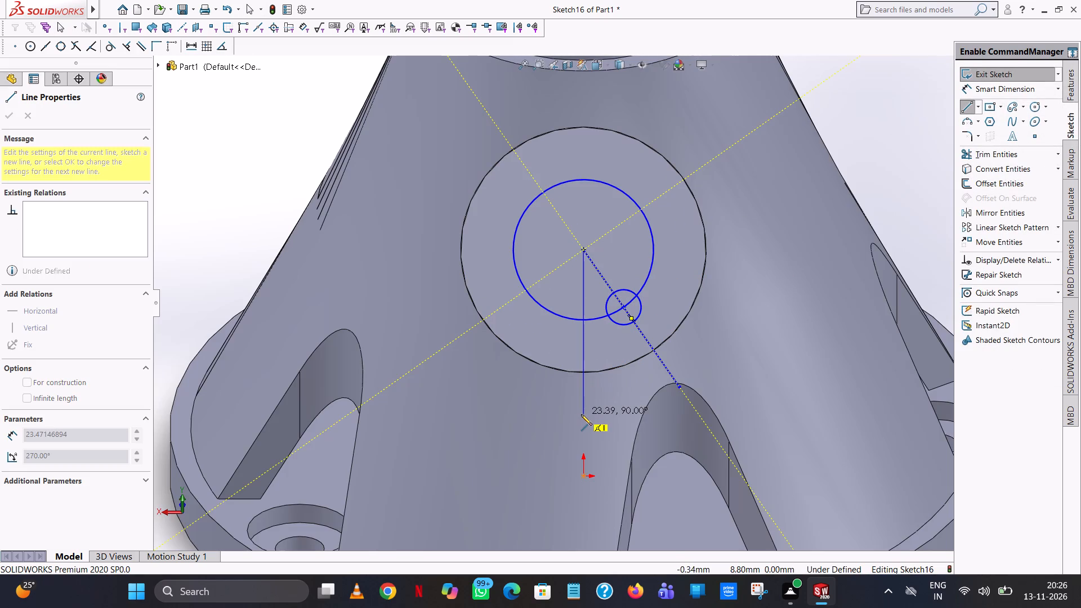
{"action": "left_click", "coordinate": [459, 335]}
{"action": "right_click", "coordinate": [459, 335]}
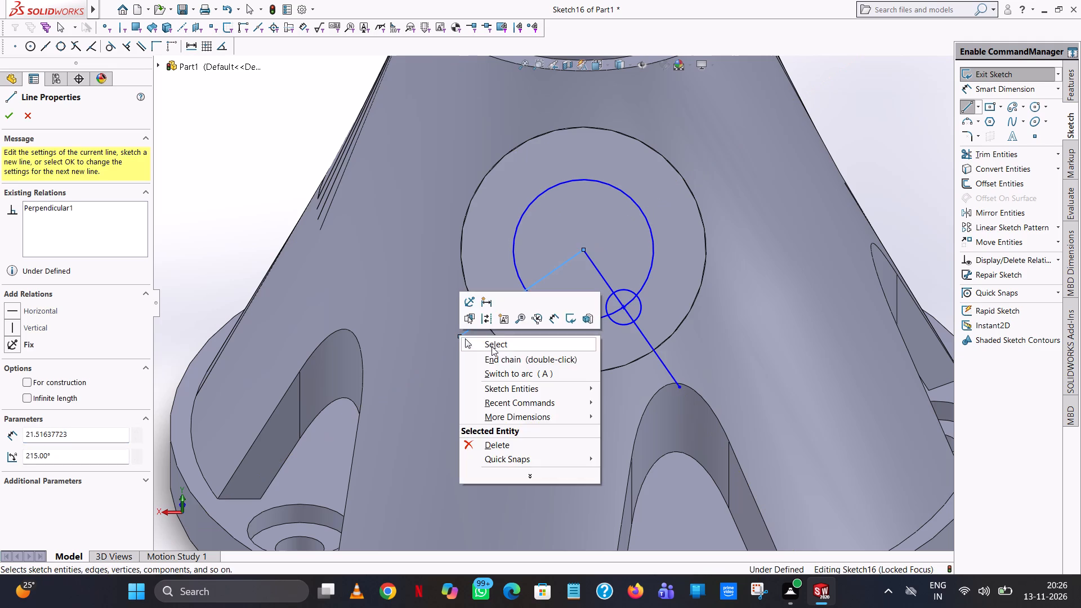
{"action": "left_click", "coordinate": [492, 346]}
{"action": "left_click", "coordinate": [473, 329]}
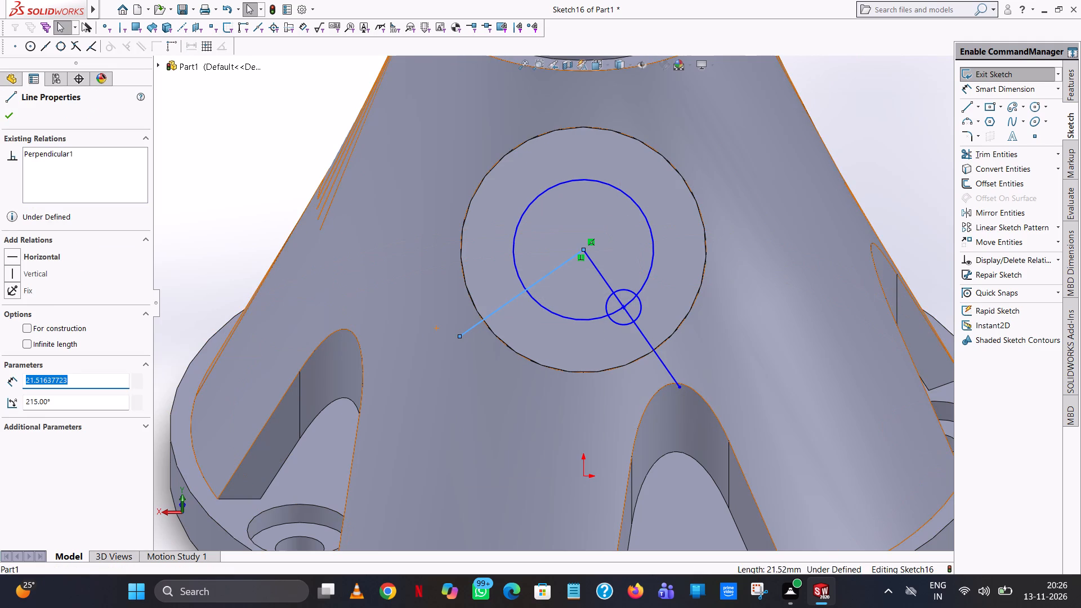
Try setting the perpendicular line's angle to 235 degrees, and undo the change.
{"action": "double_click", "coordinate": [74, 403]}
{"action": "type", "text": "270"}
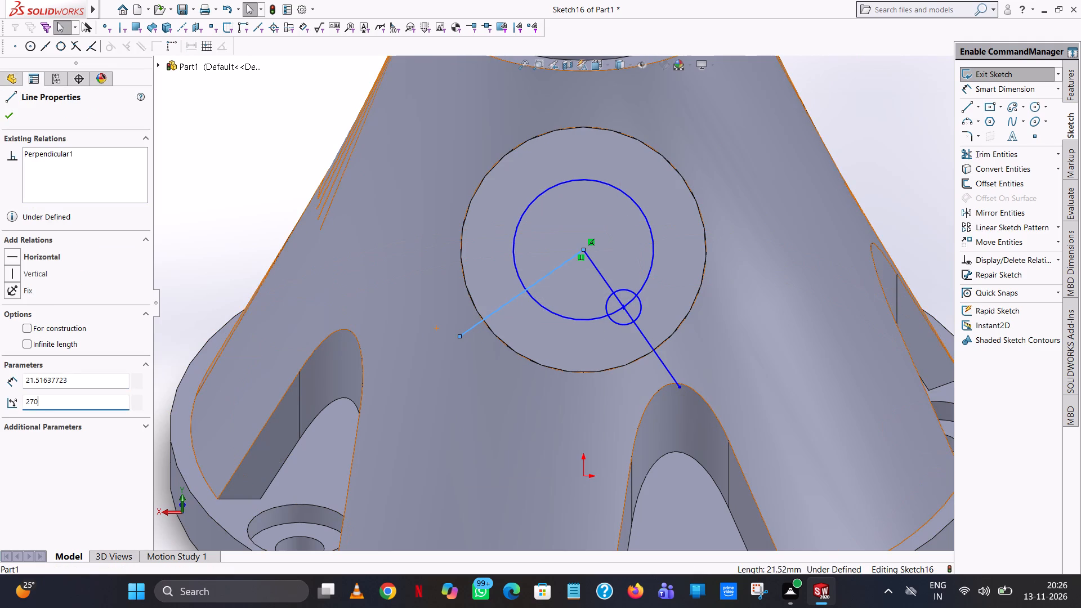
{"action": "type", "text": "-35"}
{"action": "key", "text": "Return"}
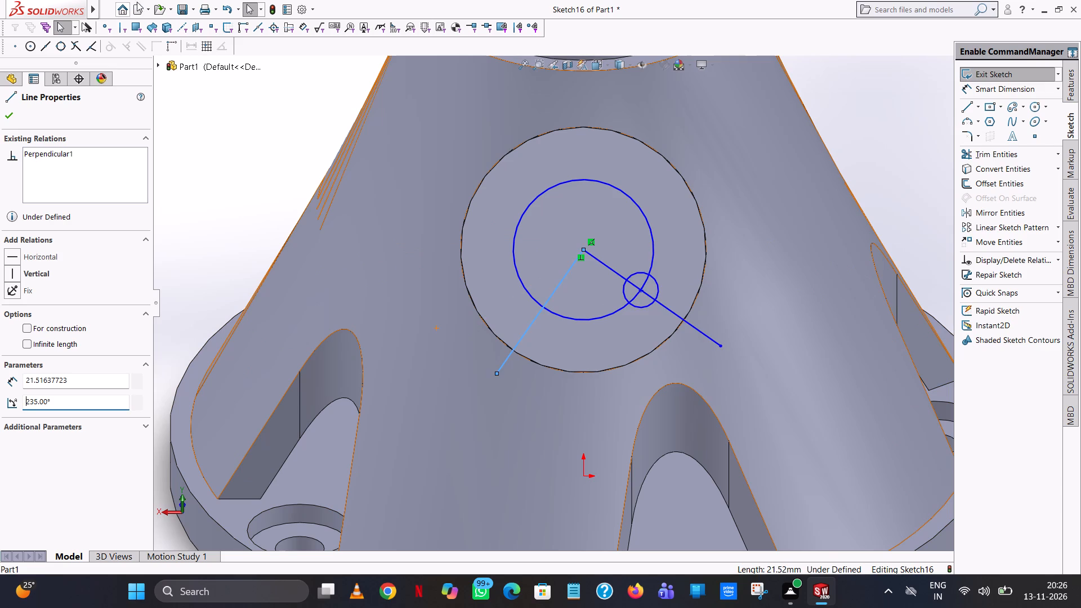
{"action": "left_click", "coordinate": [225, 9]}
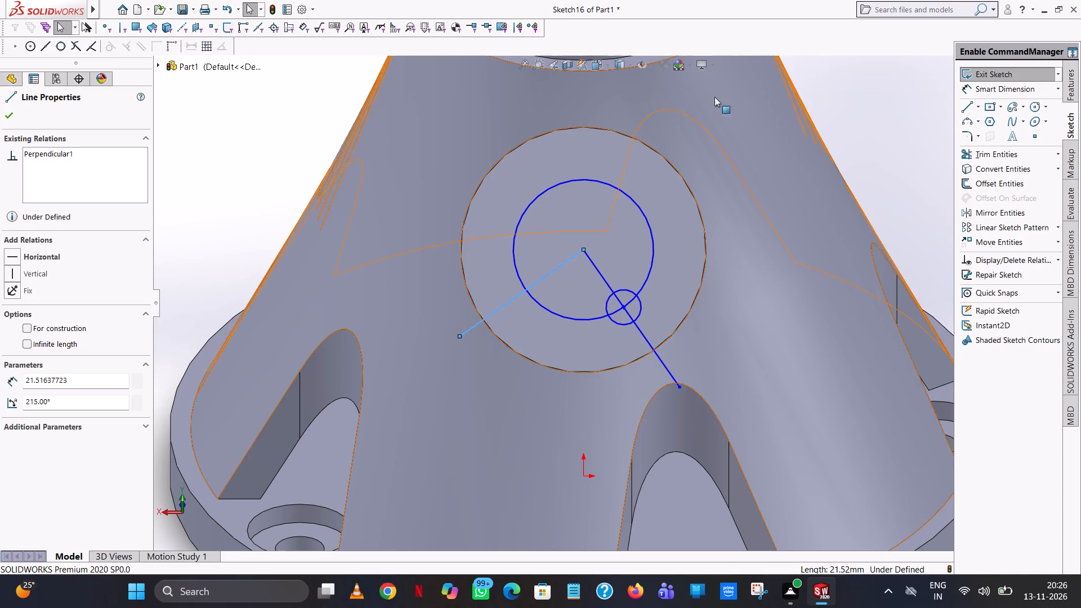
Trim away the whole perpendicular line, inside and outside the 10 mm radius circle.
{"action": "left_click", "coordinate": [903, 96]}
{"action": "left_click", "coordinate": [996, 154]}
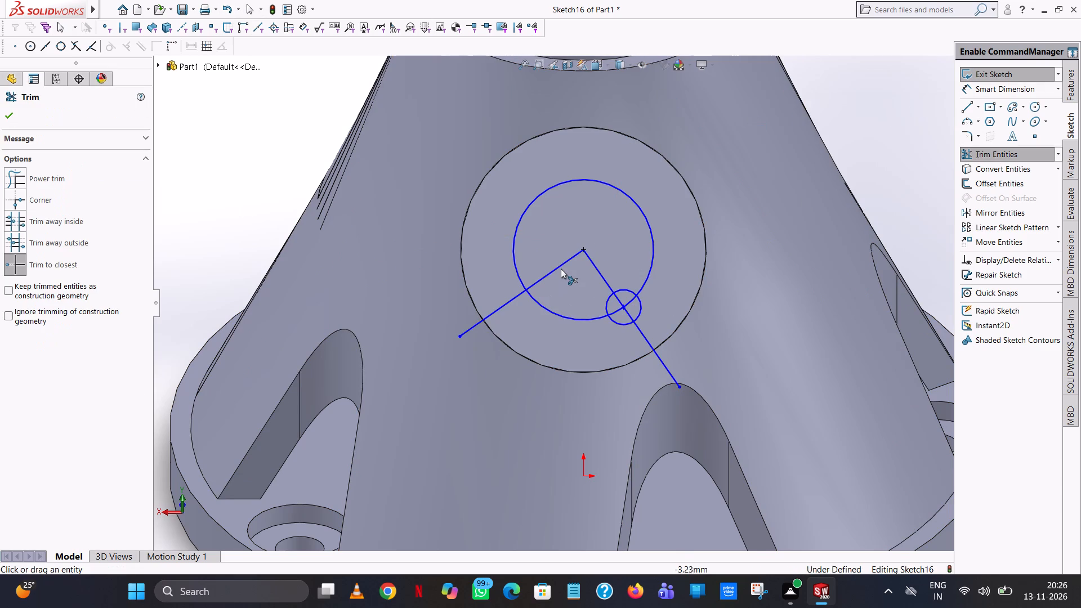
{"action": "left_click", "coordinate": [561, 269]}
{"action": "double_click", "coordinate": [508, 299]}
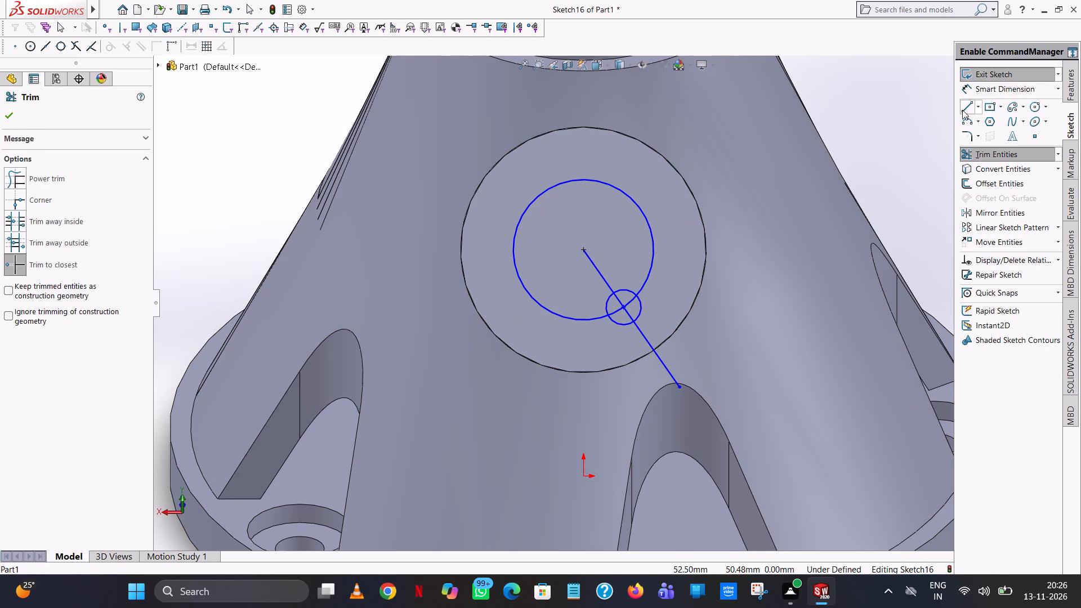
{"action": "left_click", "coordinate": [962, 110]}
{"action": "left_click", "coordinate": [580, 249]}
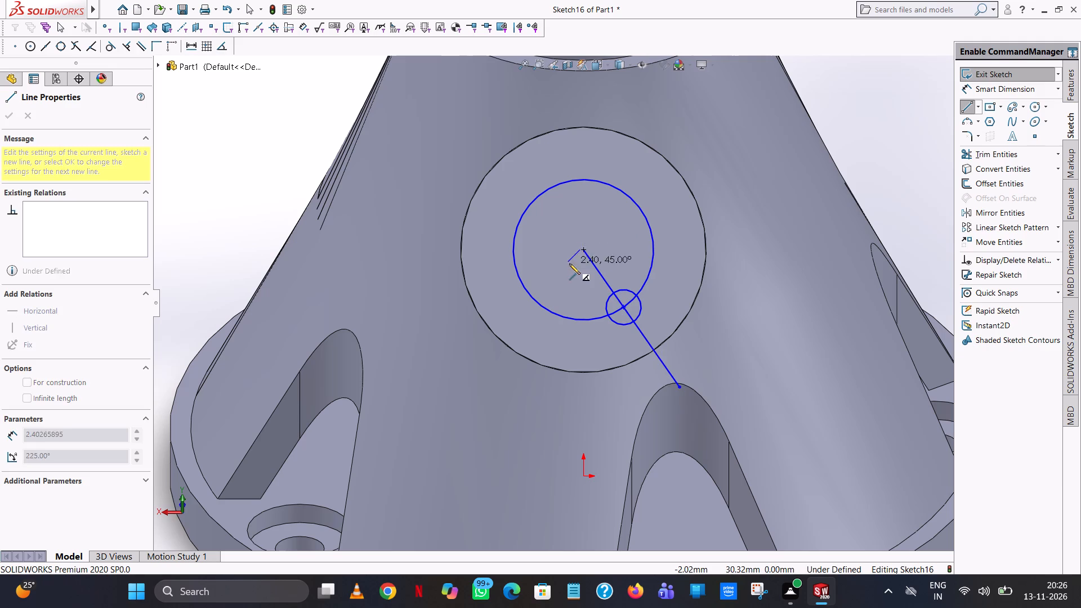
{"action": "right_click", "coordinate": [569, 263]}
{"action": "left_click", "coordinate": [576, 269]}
Sketch a second line about 24 mm long from the circle's centre past the port's outer edge and set its angle to 235 degrees.
{"action": "left_click", "coordinate": [967, 106]}
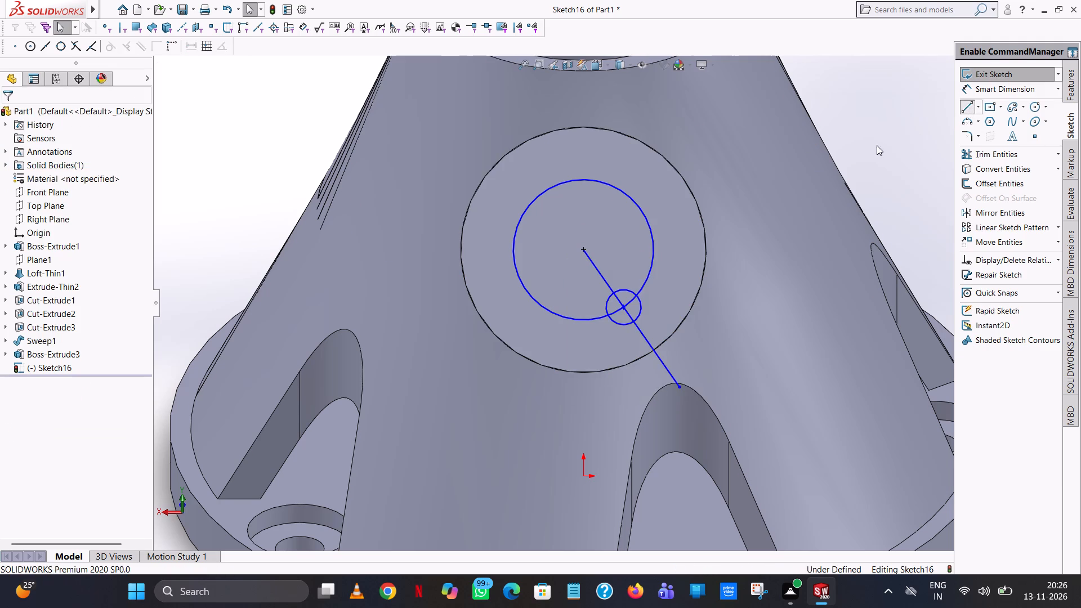
{"action": "left_click", "coordinate": [583, 248]}
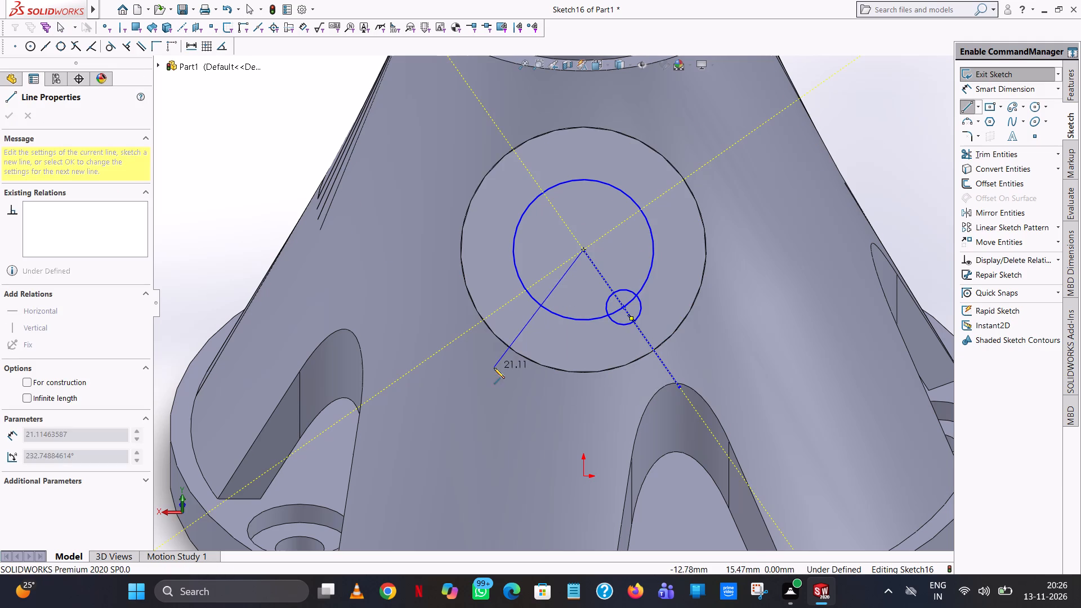
{"action": "left_click", "coordinate": [467, 375]}
{"action": "right_click", "coordinate": [466, 375]}
{"action": "left_click", "coordinate": [493, 381]}
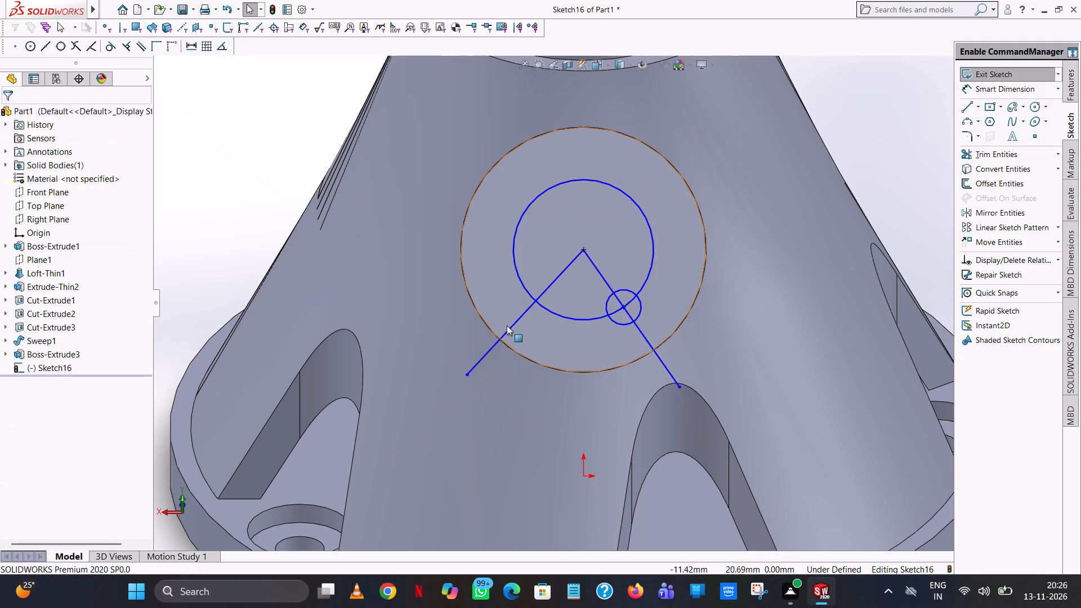
{"action": "left_click", "coordinate": [511, 327]}
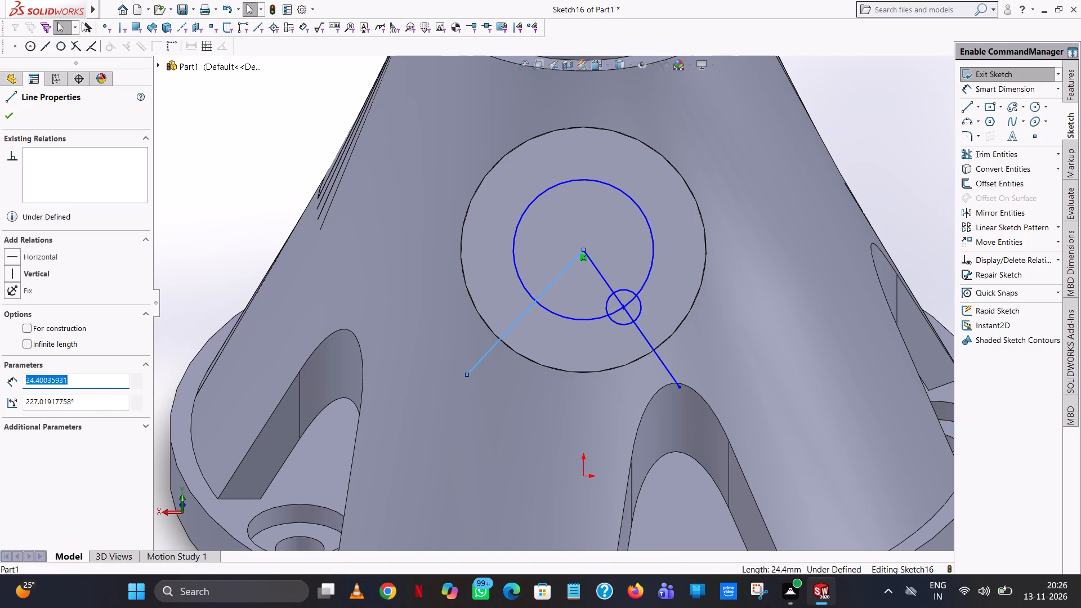
{"action": "double_click", "coordinate": [94, 407]}
{"action": "type", "text": "270-35"}
{"action": "key", "text": "Return"}
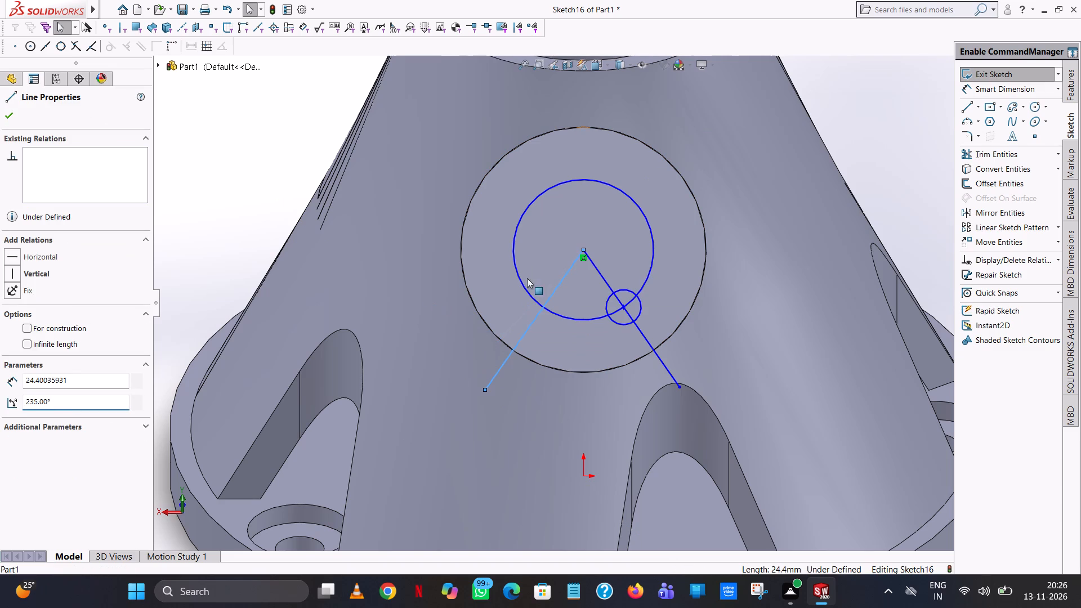
{"action": "left_click", "coordinate": [877, 135]}
Draw a circle of 2.5 mm radius centred where the 235-degree line crosses the 10 mm radius circle.
{"action": "left_click", "coordinate": [1038, 104]}
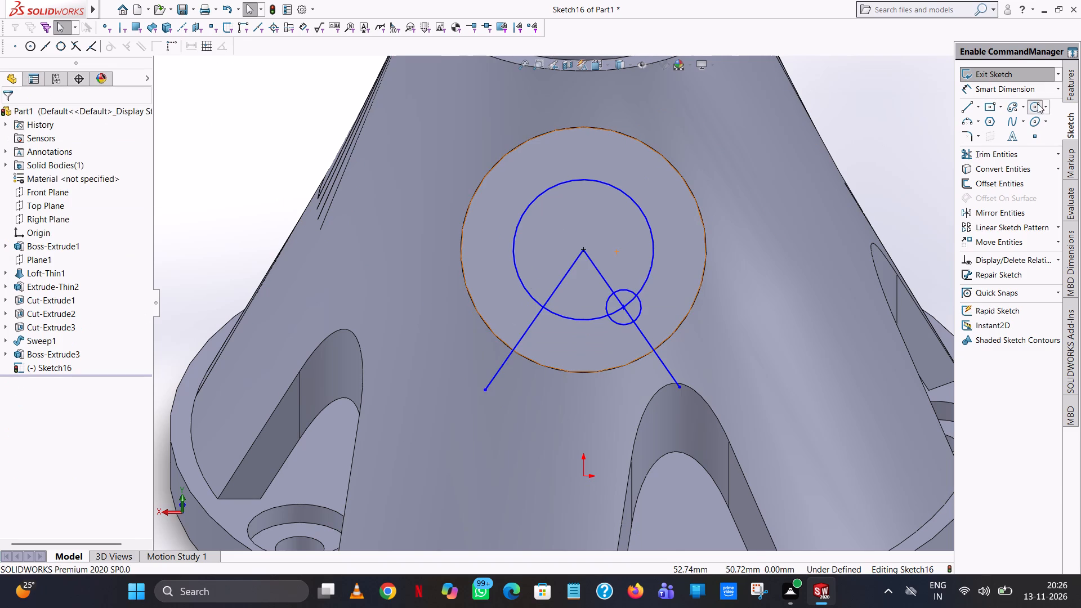
{"action": "scroll", "coordinate": [540, 301], "scroll_direction": "down", "scroll_amount": 7}
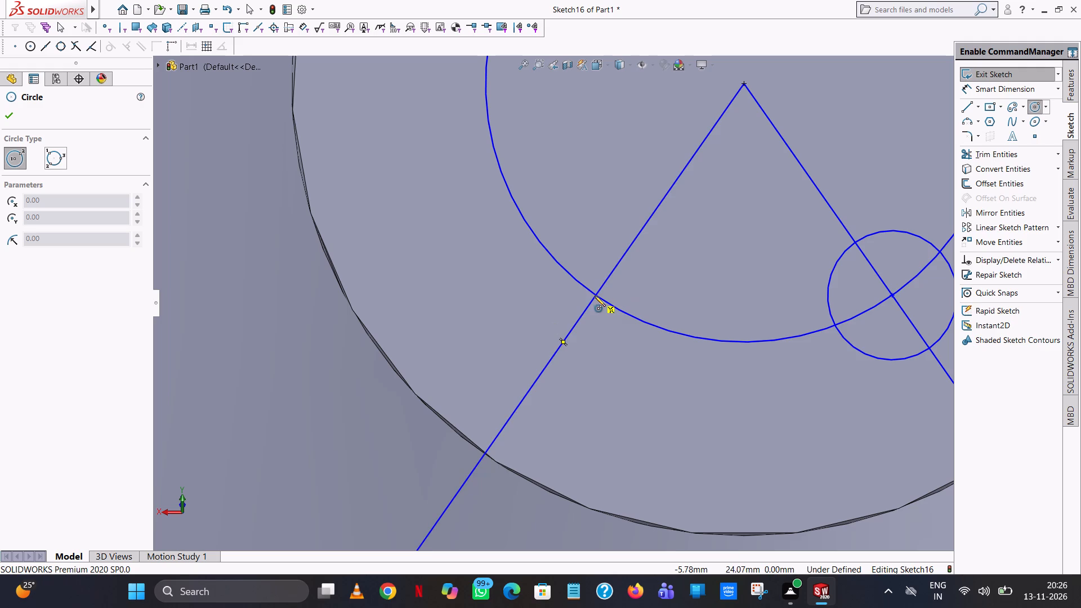
{"action": "left_click", "coordinate": [596, 296]}
{"action": "left_click", "coordinate": [604, 263]}
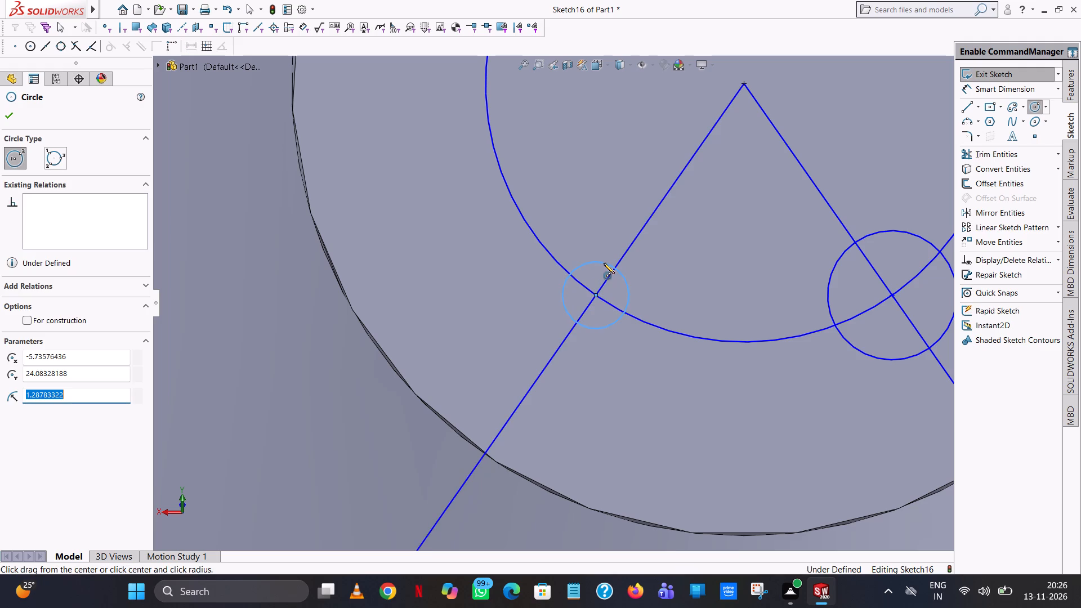
{"action": "type", "text": "2.5"}
{"action": "key", "text": "Return"}
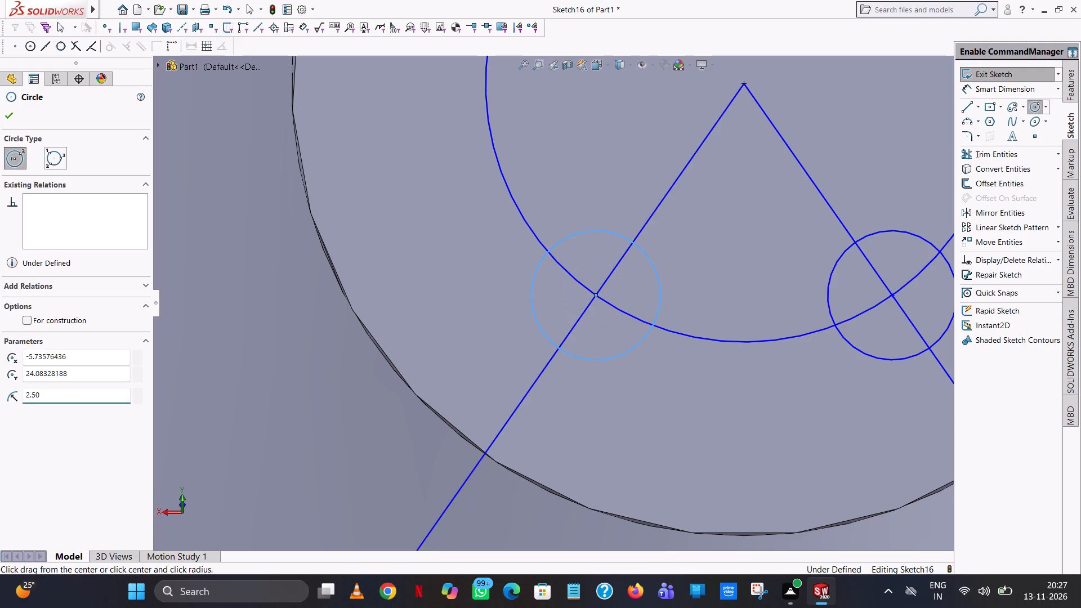
{"action": "right_click", "coordinate": [604, 263]}
{"action": "left_click", "coordinate": [646, 270]}
Trim the first angled line back to the inner edge of its 2.5 mm radius circle.
{"action": "scroll", "coordinate": [685, 240], "scroll_direction": "up", "scroll_amount": 4}
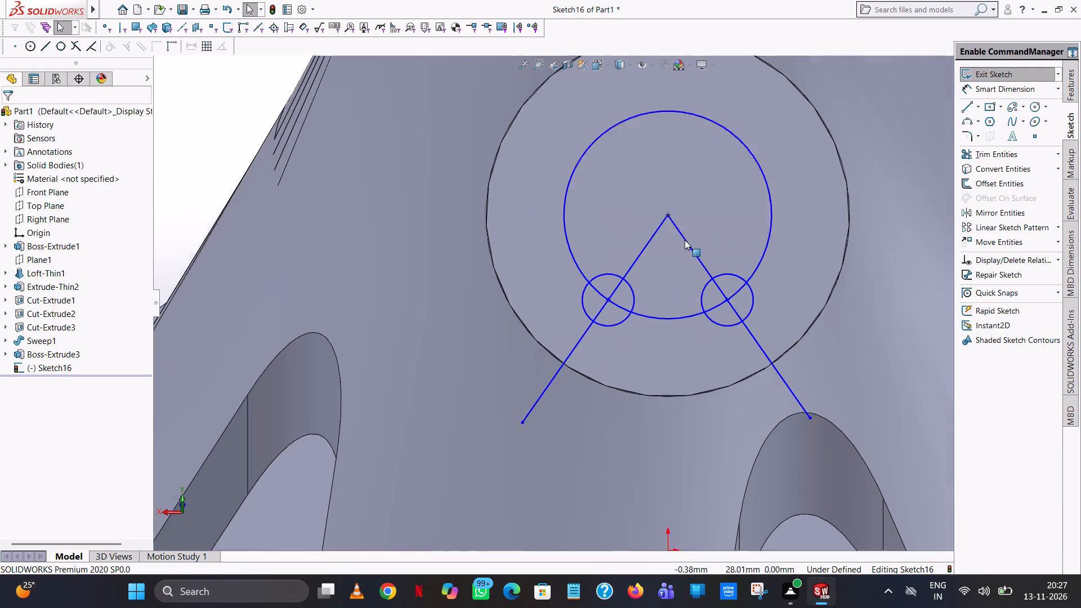
{"action": "scroll", "coordinate": [685, 240], "scroll_direction": "up", "scroll_amount": 2}
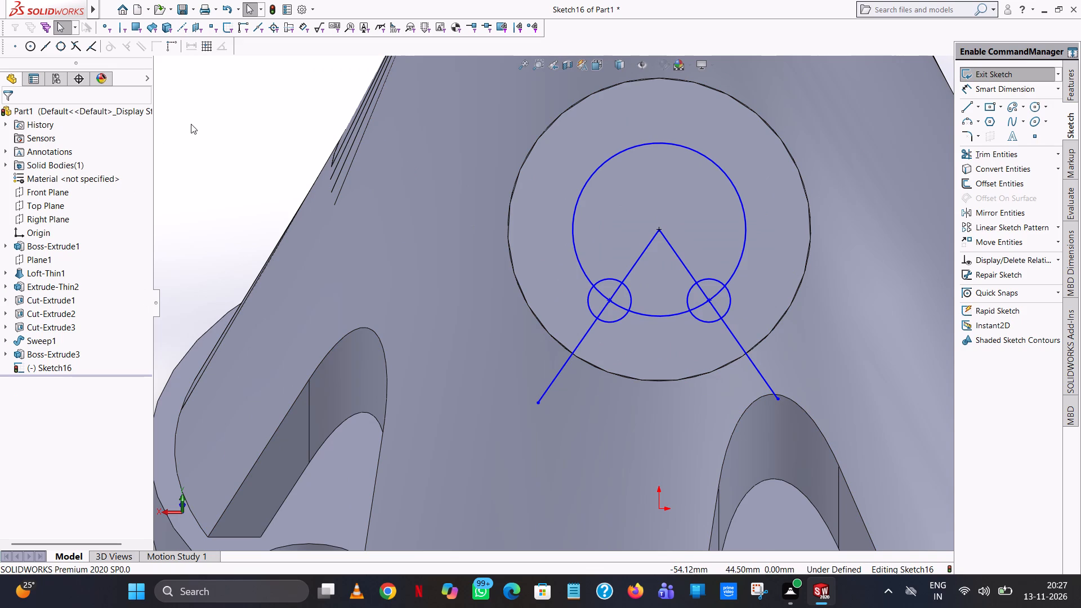
{"action": "scroll", "coordinate": [755, 229], "scroll_direction": "up", "scroll_amount": 5}
{"action": "left_click", "coordinate": [1029, 147]}
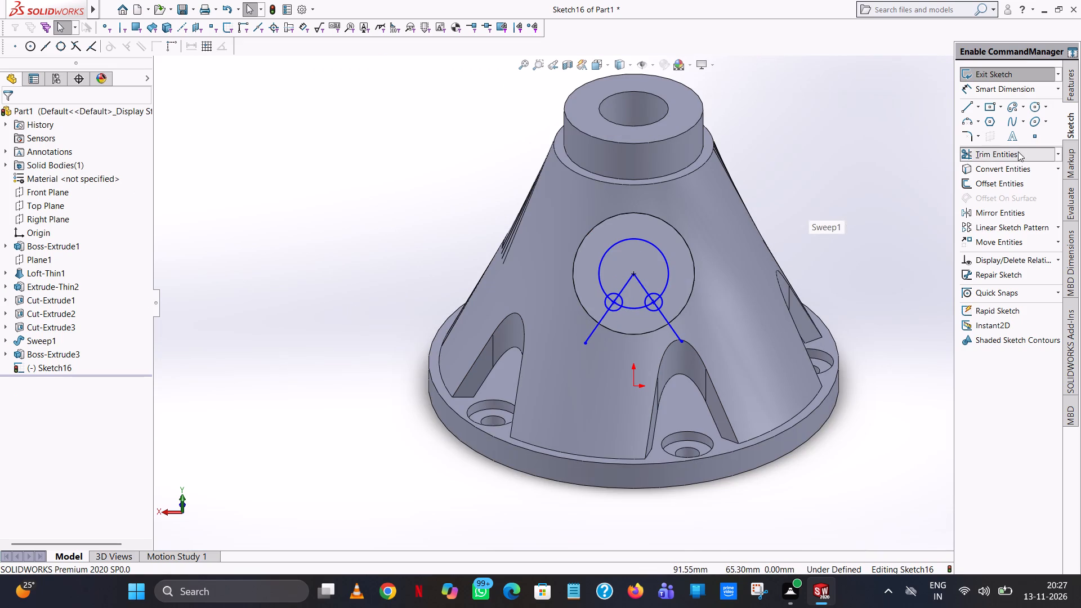
{"action": "left_click", "coordinate": [674, 326]}
{"action": "left_click", "coordinate": [669, 322]}
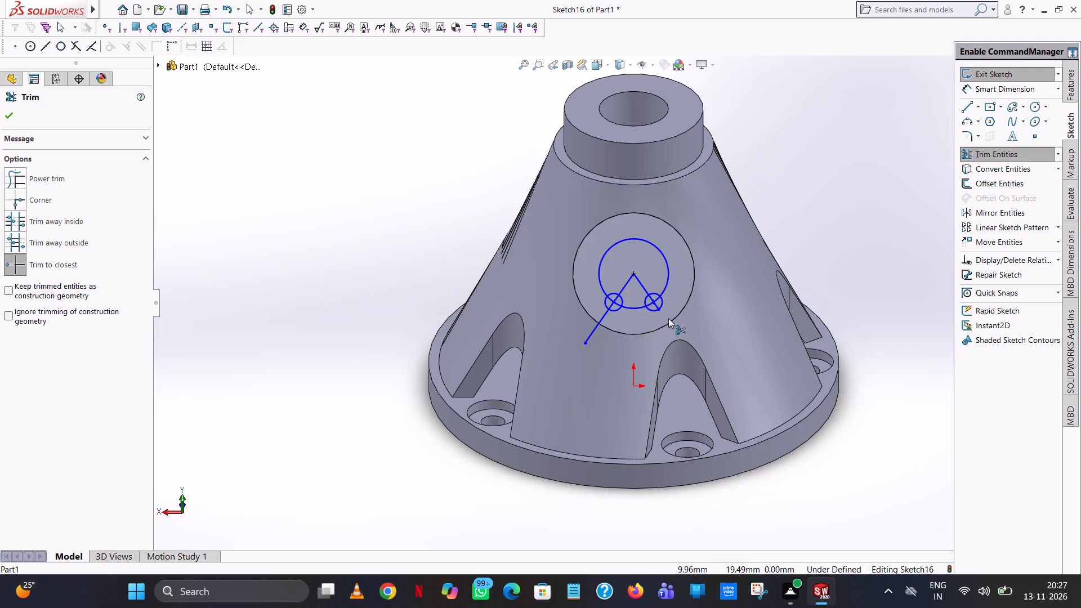
{"action": "scroll", "coordinate": [665, 311], "scroll_direction": "down", "scroll_amount": 7}
{"action": "left_click", "coordinate": [600, 287]}
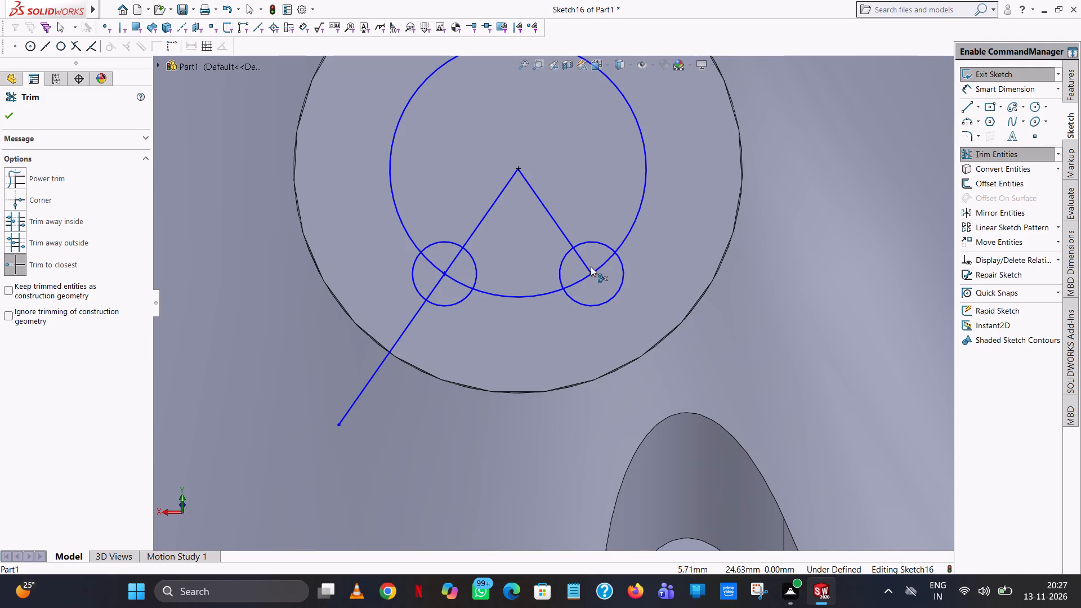
{"action": "left_click", "coordinate": [586, 263]}
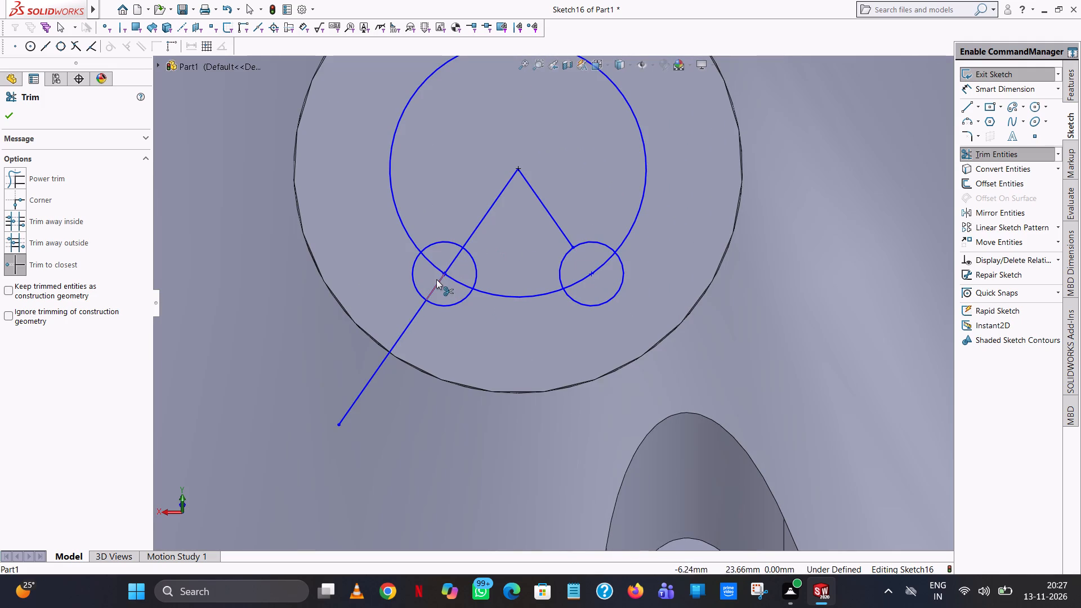
Trim away the whole 235-degree line, inside and outside its 2.5 mm radius circle.
{"action": "left_click", "coordinate": [439, 282]}
{"action": "left_click", "coordinate": [416, 314]}
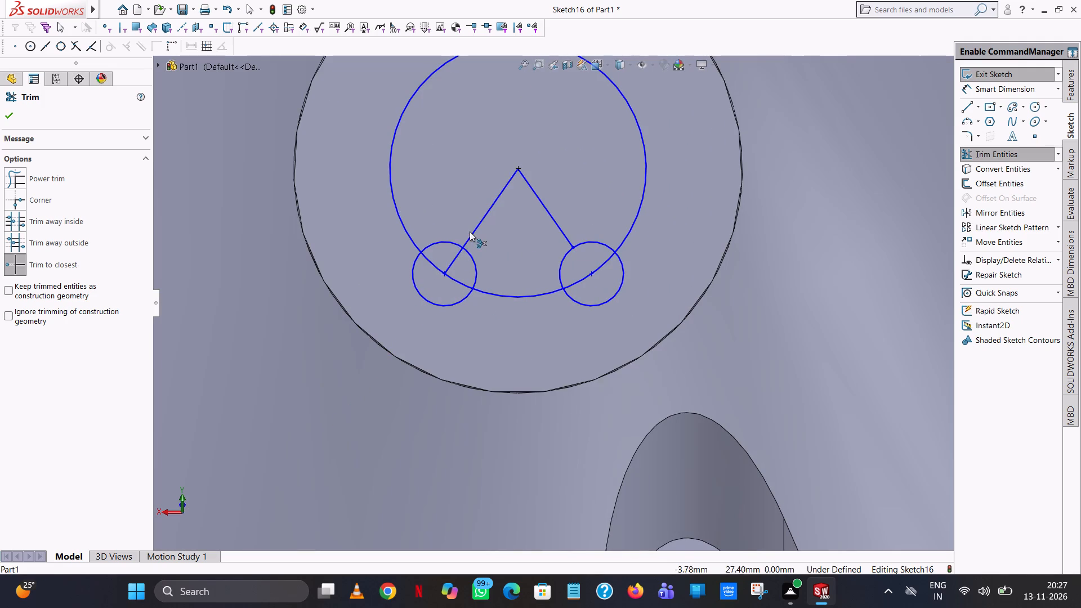
{"action": "left_click", "coordinate": [470, 230]}
{"action": "left_click", "coordinate": [476, 234]}
{"action": "left_click", "coordinate": [474, 230]}
{"action": "left_click", "coordinate": [452, 269]}
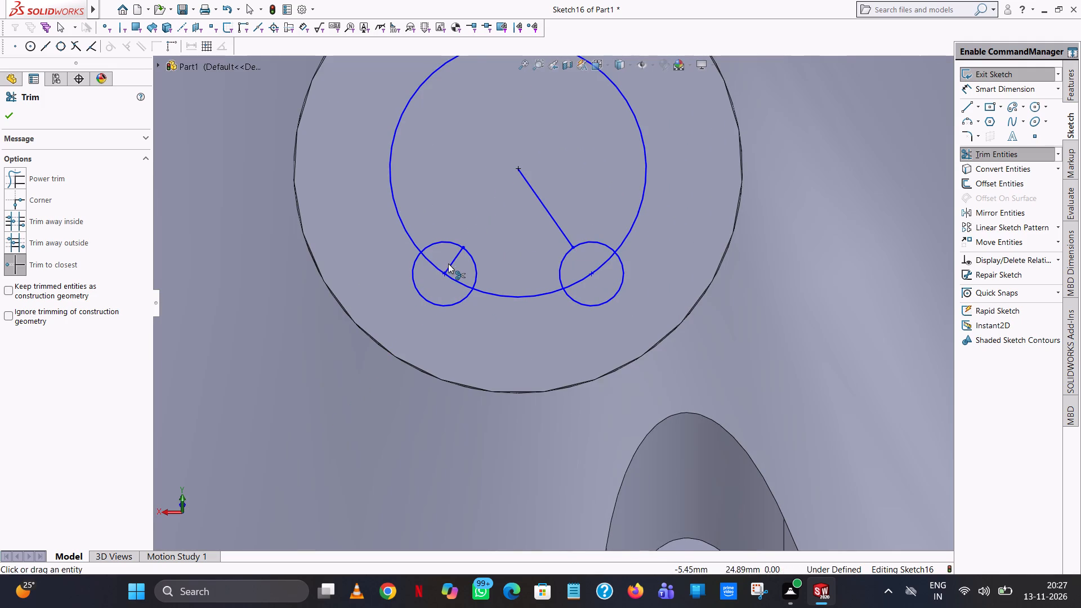
{"action": "double_click", "coordinate": [449, 265]}
Trim away the entire 10 mm radius circle and the remainder of the first angled line, keeping the two small circles.
{"action": "left_click", "coordinate": [447, 272]}
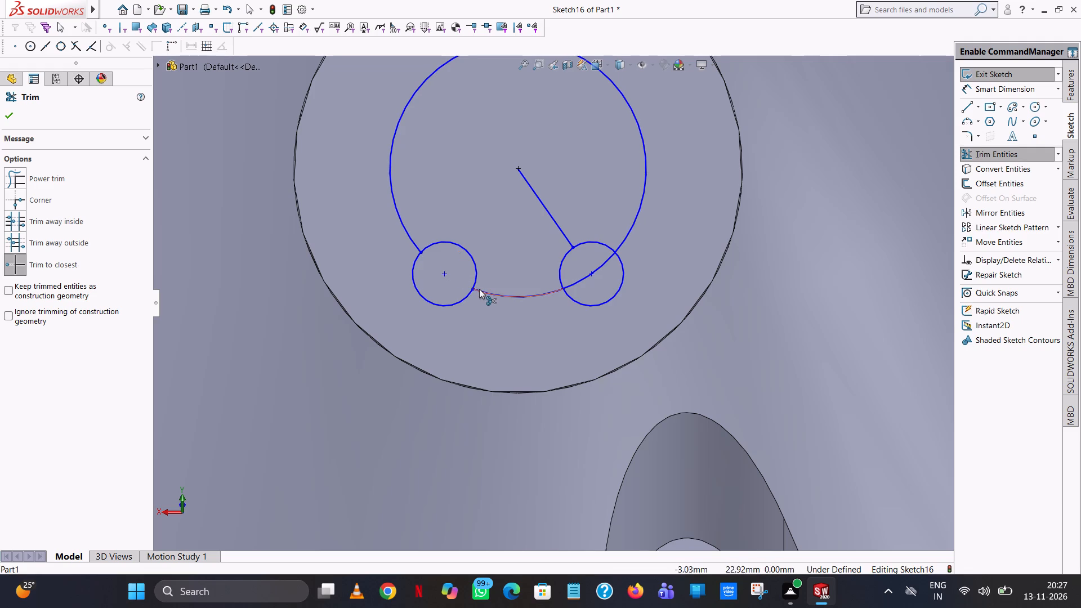
{"action": "left_click", "coordinate": [479, 289]}
{"action": "left_click", "coordinate": [587, 280]}
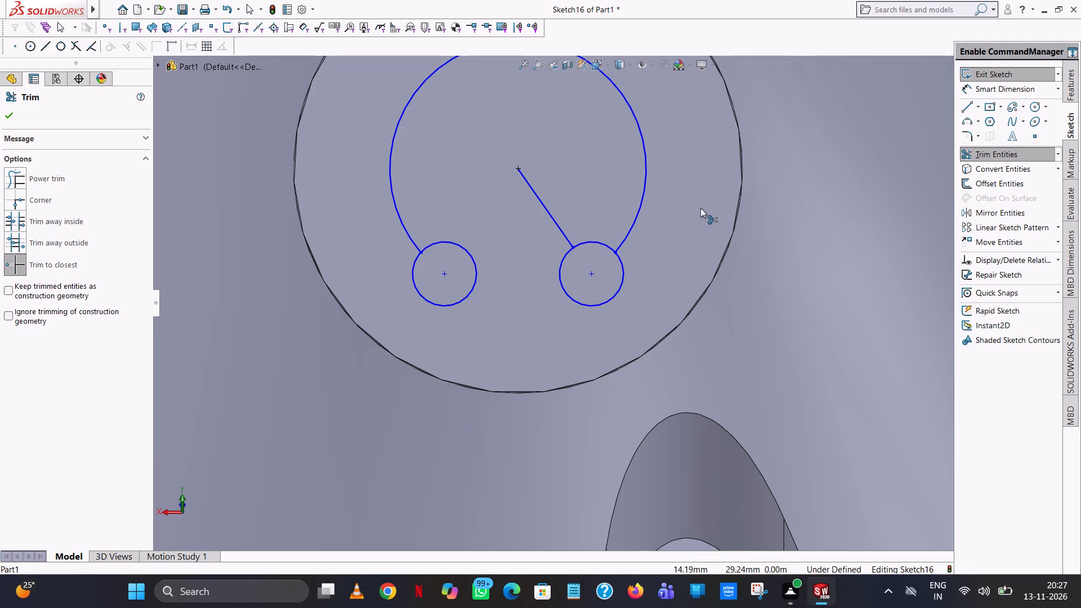
{"action": "left_click", "coordinate": [641, 199]}
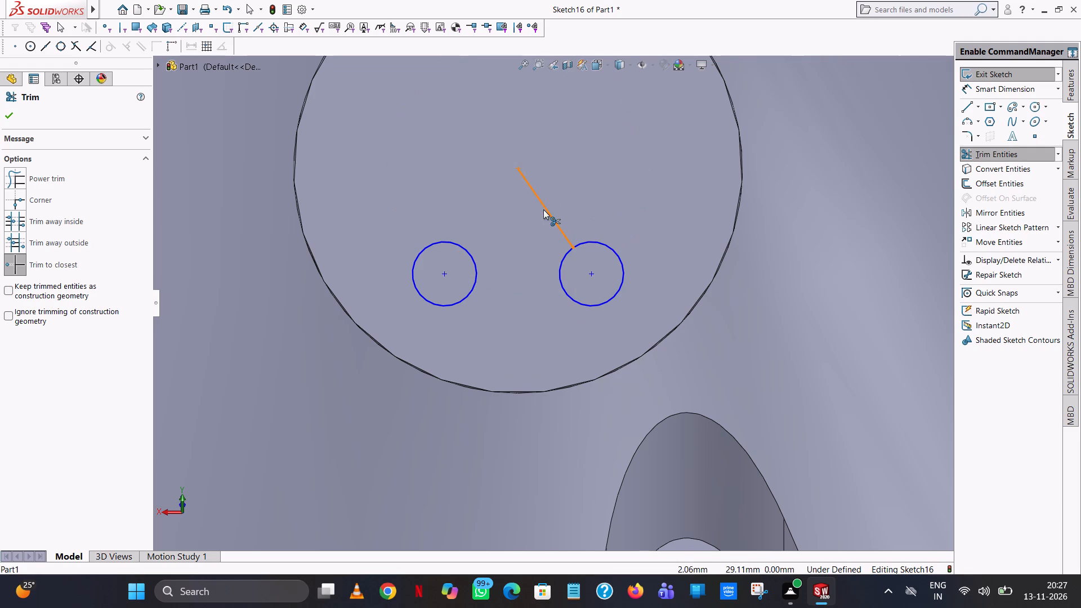
{"action": "left_click", "coordinate": [543, 209]}
Draw two circles of 7.5 mm and 12.5 mm radius centred on the port, touching the small circles' inner and outer sides.
{"action": "left_click", "coordinate": [1035, 109]}
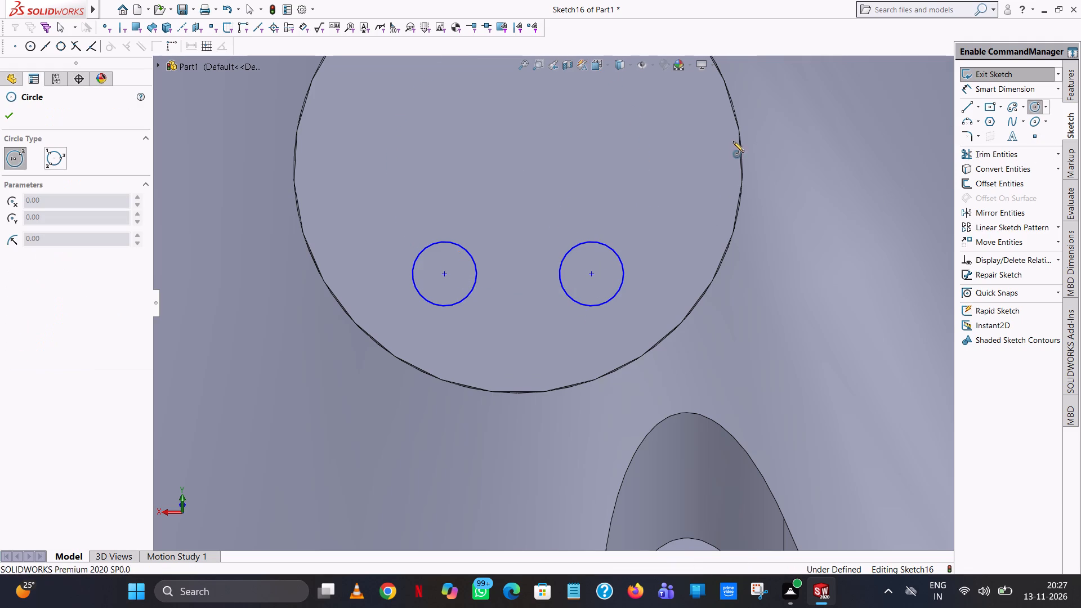
{"action": "left_click", "coordinate": [517, 168]}
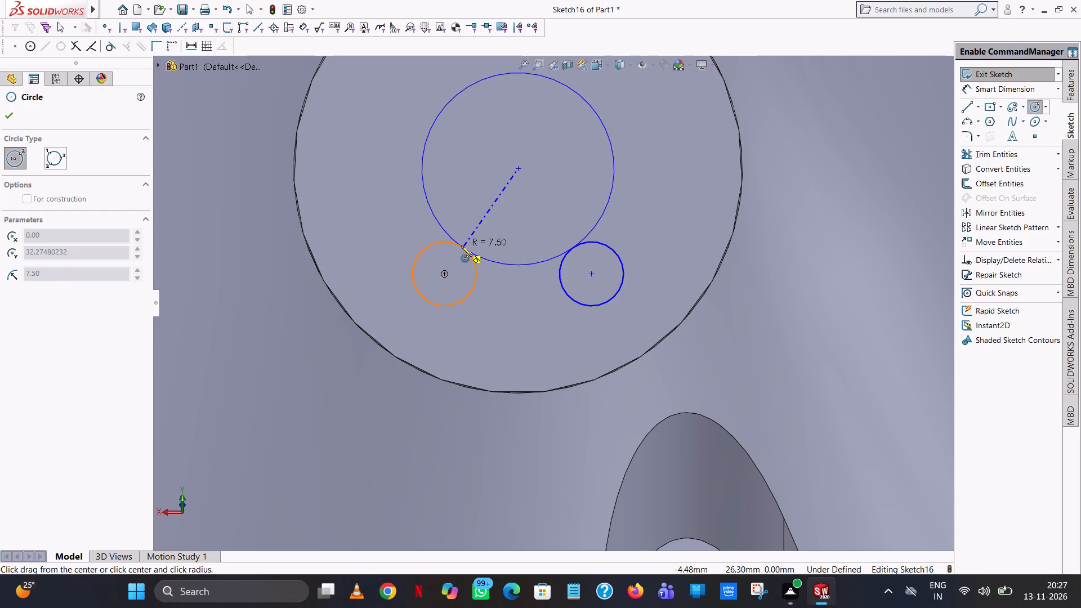
{"action": "left_click", "coordinate": [461, 245]}
{"action": "left_click", "coordinate": [517, 169]}
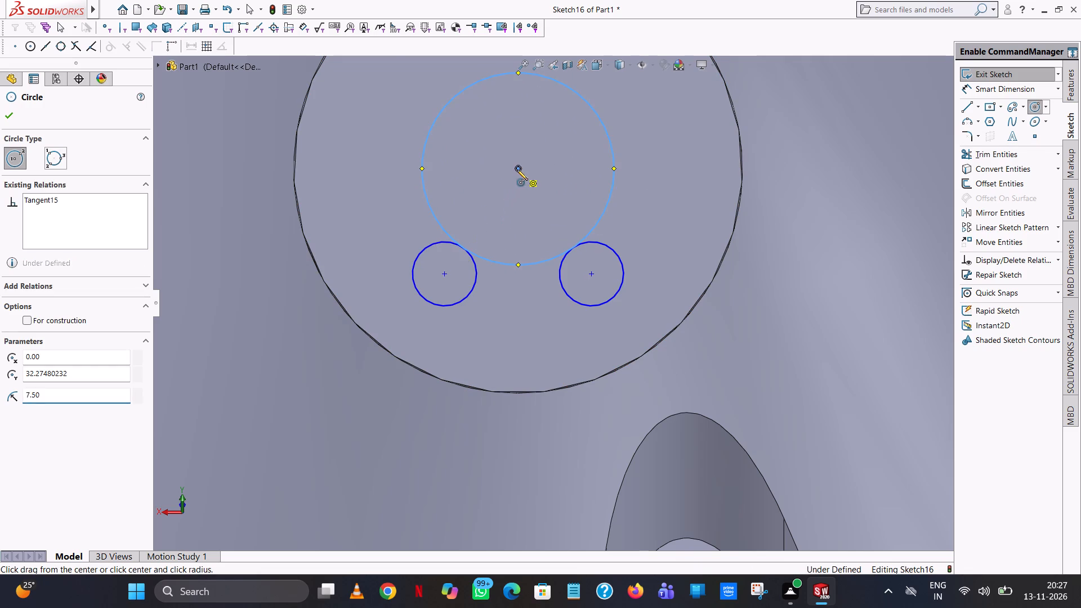
{"action": "left_click", "coordinate": [425, 299]}
{"action": "right_click", "coordinate": [425, 299]}
{"action": "left_click", "coordinate": [463, 307]}
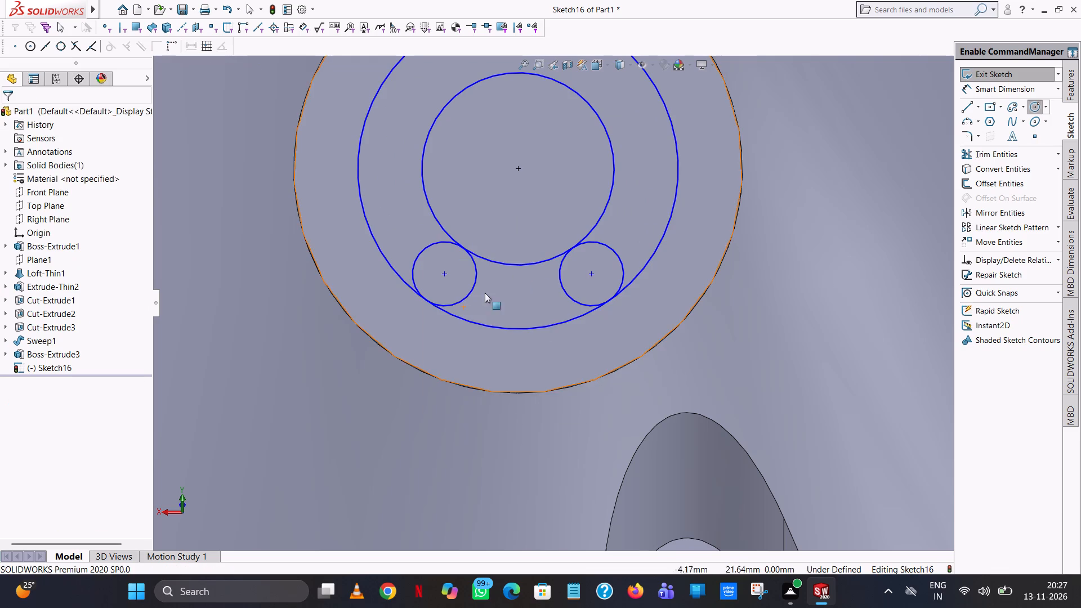
Trim the concentric circles and the small circles' inner arcs to leave one closed, round-ended curved slot.
{"action": "left_click", "coordinate": [974, 150]}
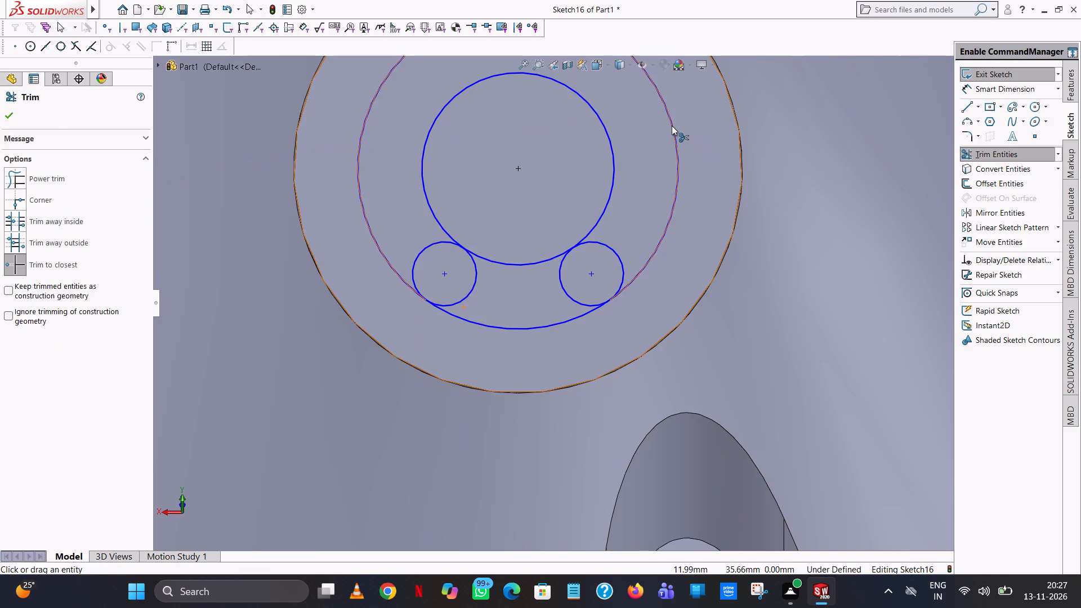
{"action": "left_click", "coordinate": [672, 126]}
{"action": "left_click", "coordinate": [609, 131]}
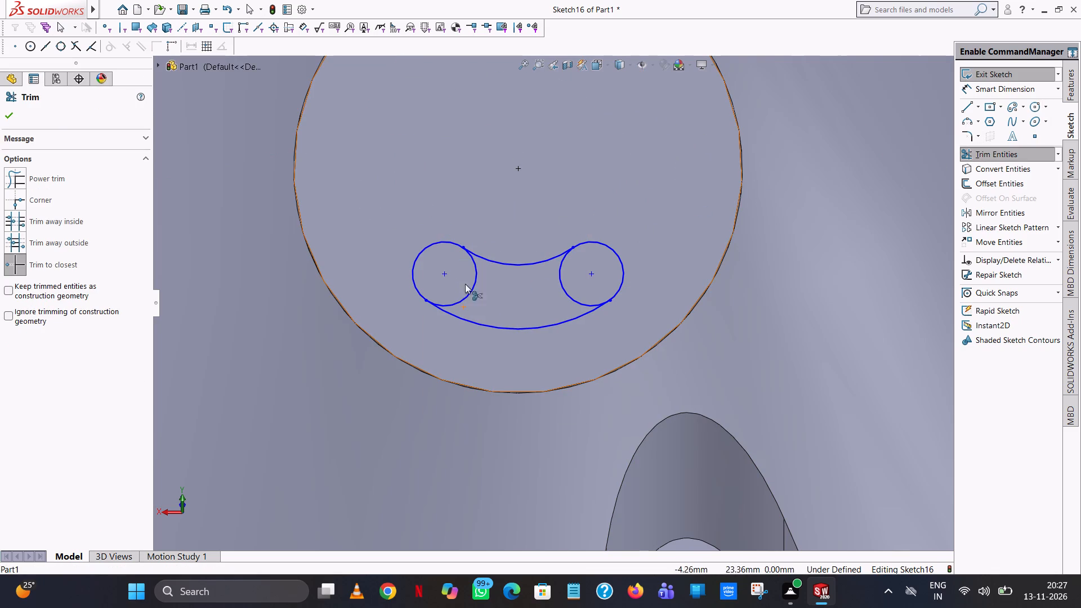
{"action": "left_click", "coordinate": [474, 285]}
{"action": "left_click", "coordinate": [564, 294]}
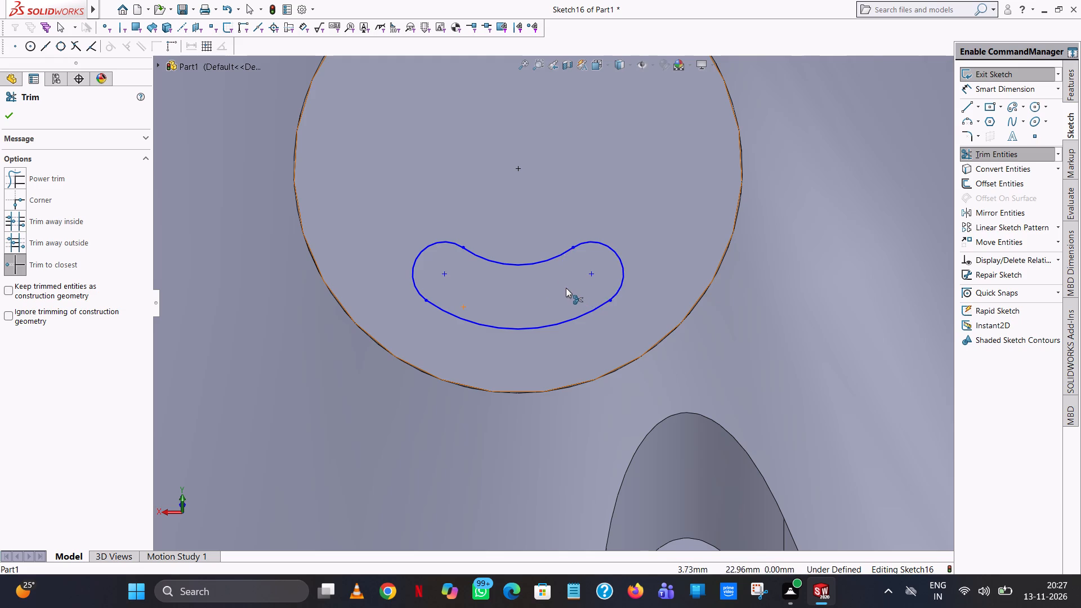
Circular-pattern the four arcs of the curved slot about the port's centre with 3 equally spaced instances over 360 degrees.
{"action": "scroll", "coordinate": [566, 284], "scroll_direction": "up", "scroll_amount": 5}
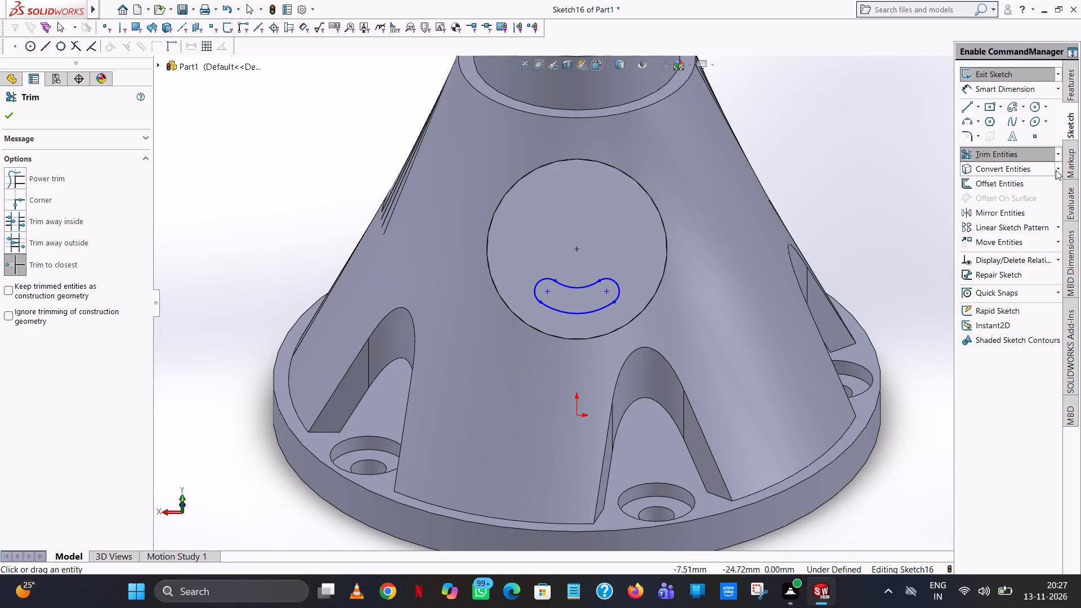
{"action": "left_click", "coordinate": [1057, 227]}
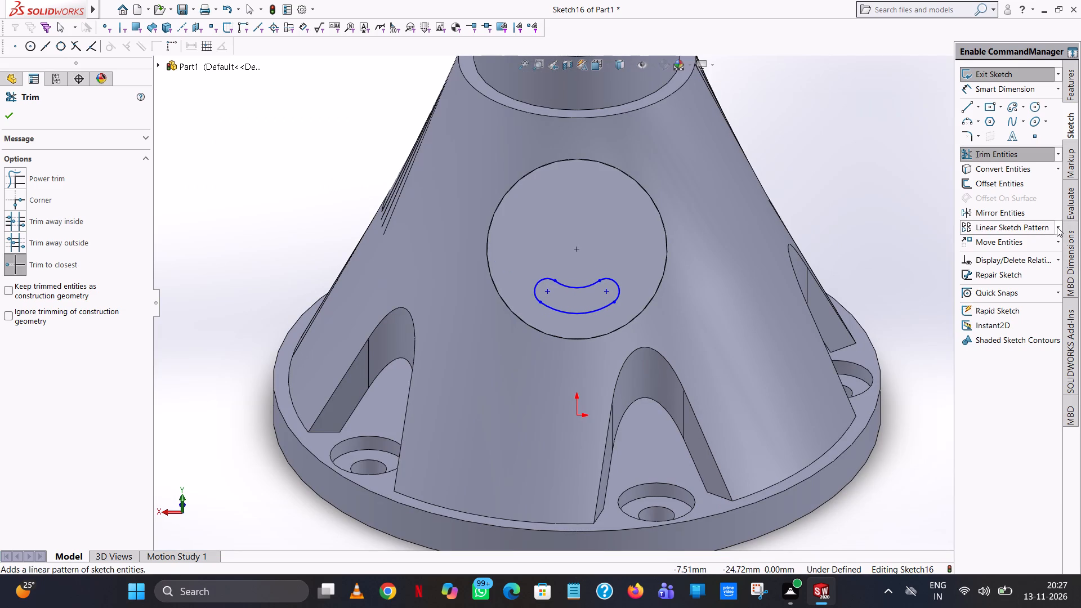
{"action": "left_click", "coordinate": [1042, 249]}
{"action": "left_click_drag", "start_coordinate": [633, 261], "coordinate": [486, 307]}
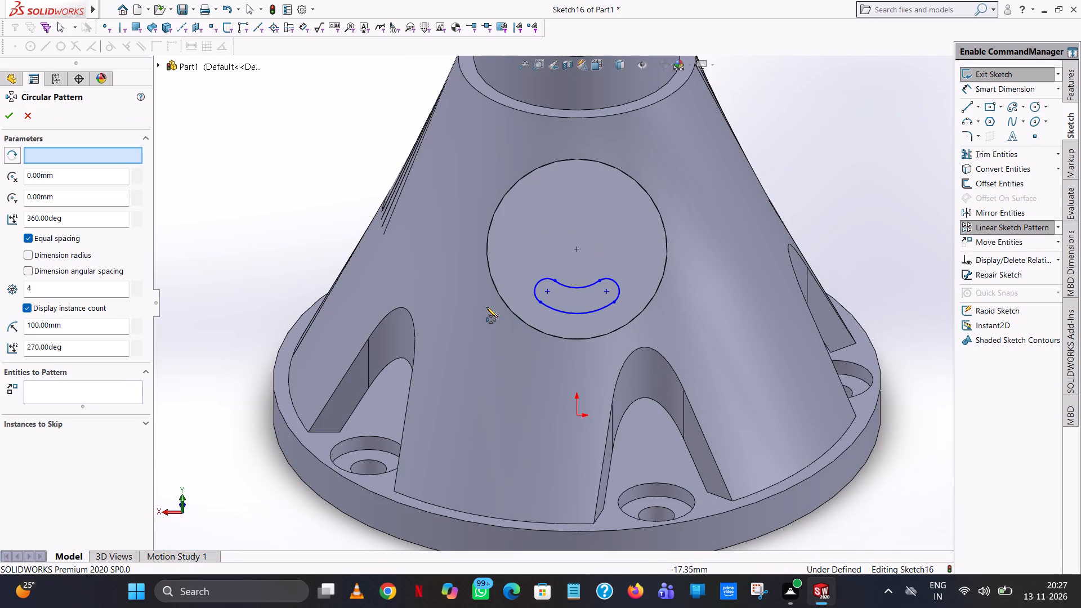
{"action": "left_click_drag", "start_coordinate": [486, 307], "coordinate": [486, 309]}
{"action": "left_click", "coordinate": [535, 290]}
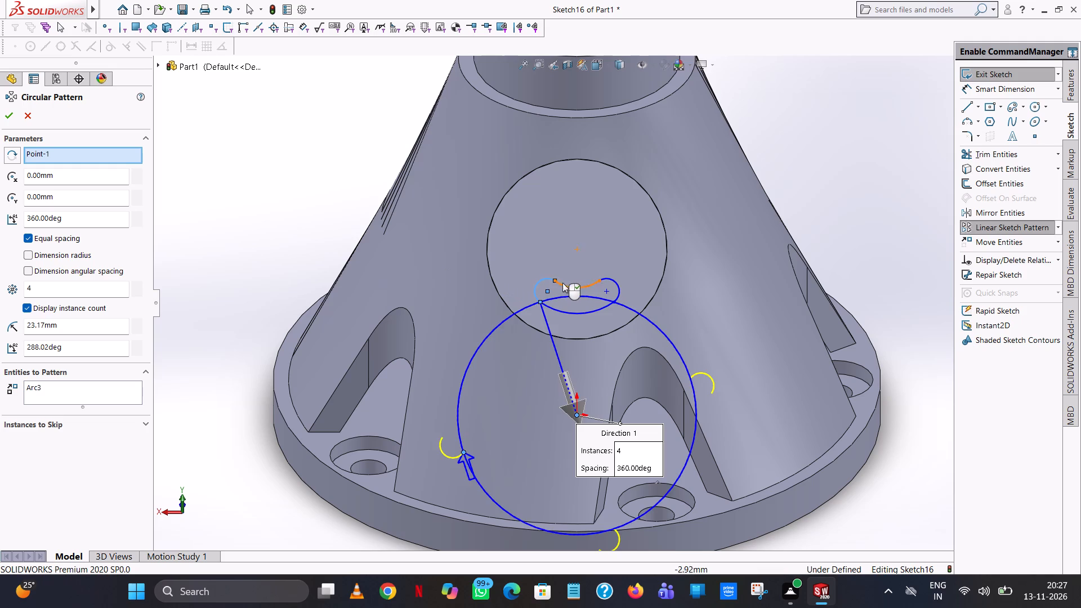
{"action": "left_click", "coordinate": [573, 288]}
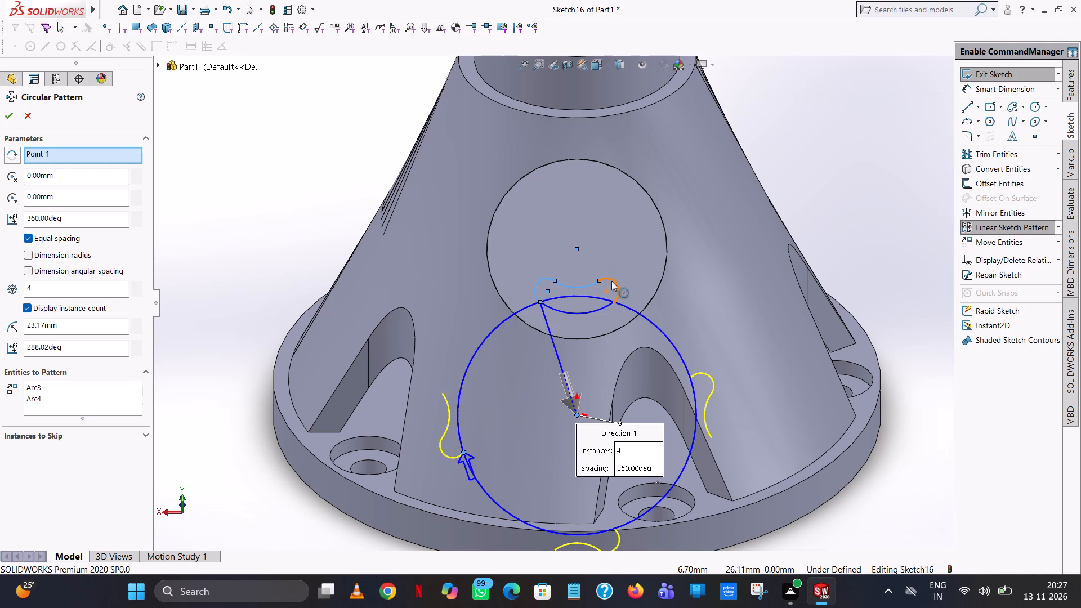
{"action": "left_click", "coordinate": [611, 280]}
{"action": "left_click", "coordinate": [601, 310]}
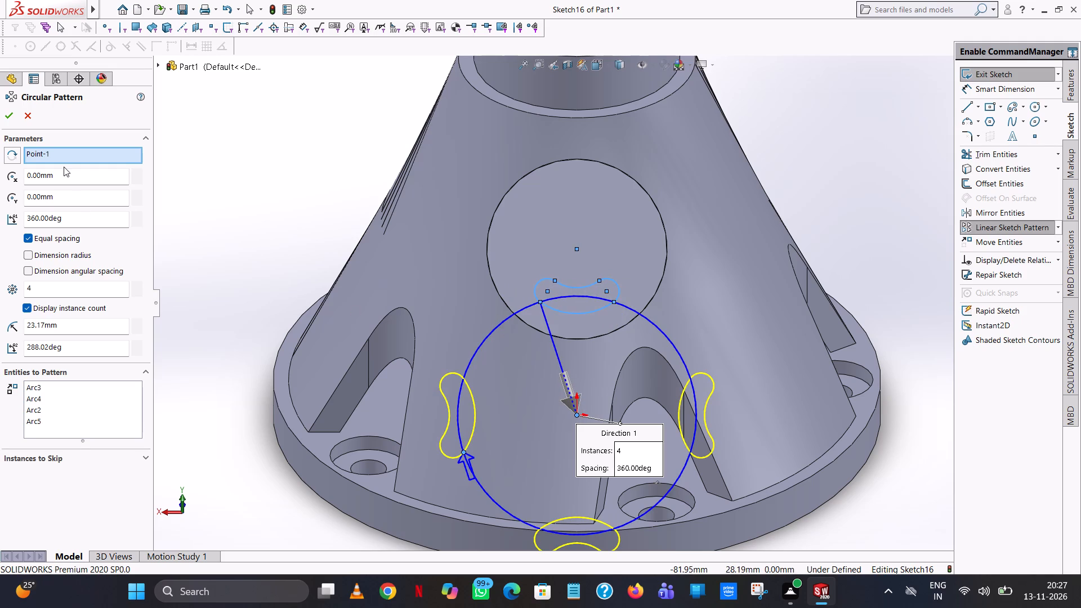
{"action": "left_click", "coordinate": [63, 154]}
{"action": "right_click", "coordinate": [62, 153]}
{"action": "left_click", "coordinate": [99, 176]}
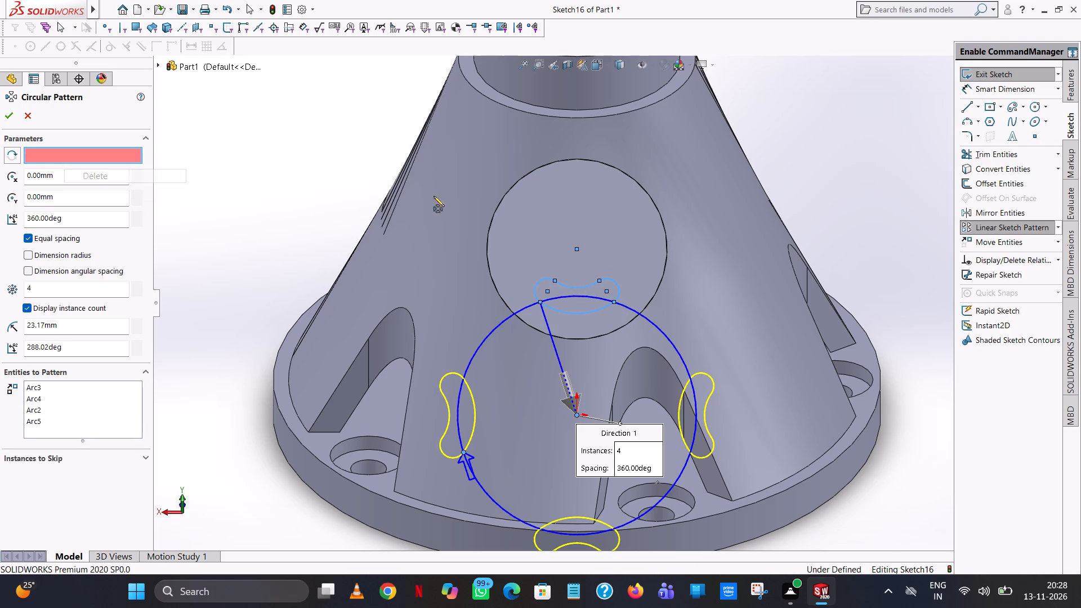
{"action": "left_click", "coordinate": [578, 251]}
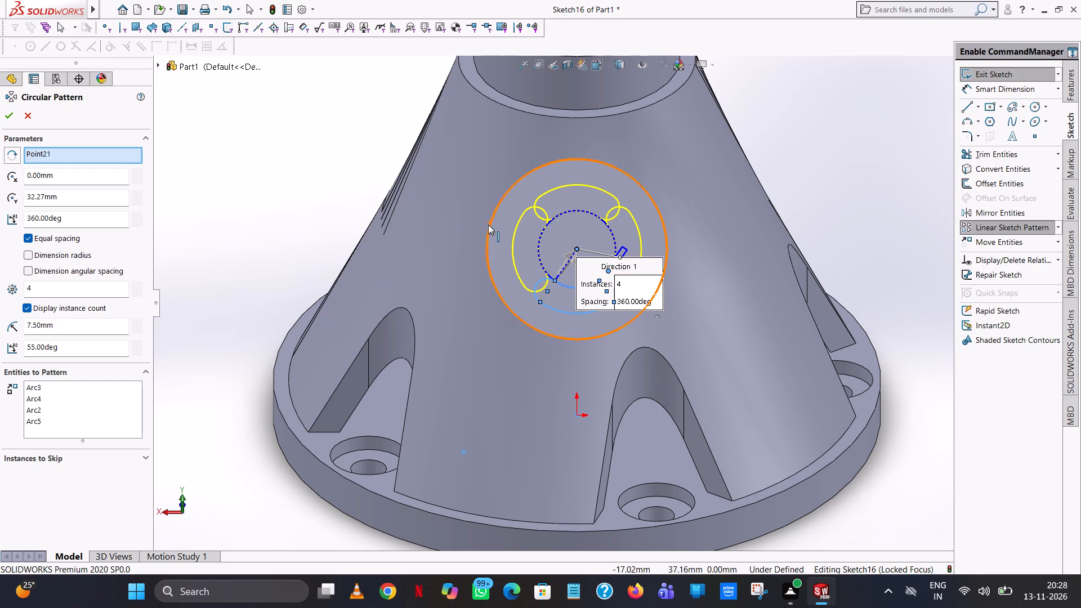
{"action": "left_click", "coordinate": [137, 292]}
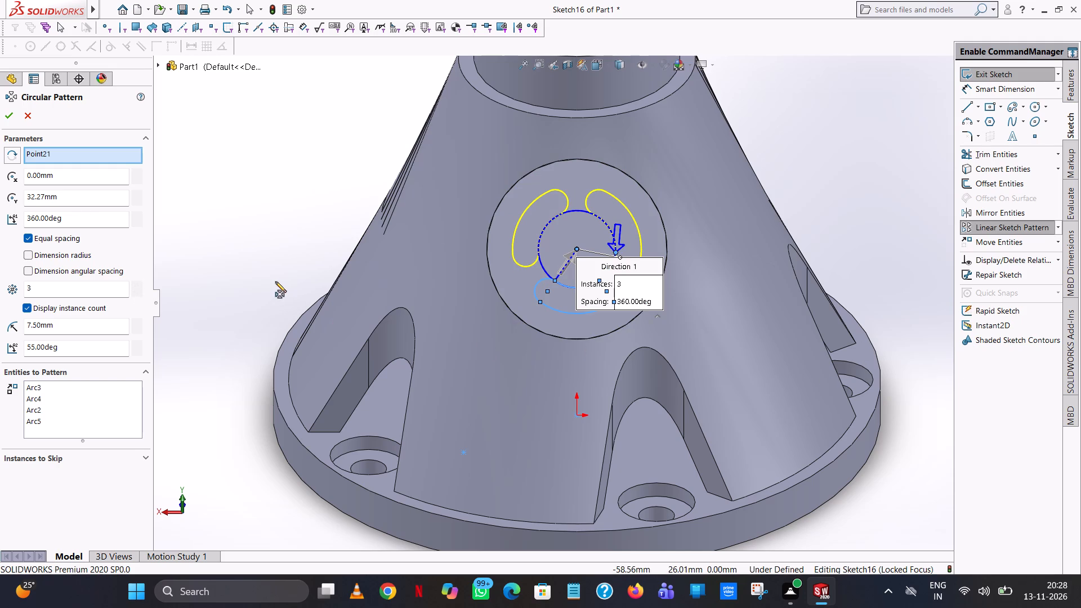
{"action": "left_click", "coordinate": [9, 120]}
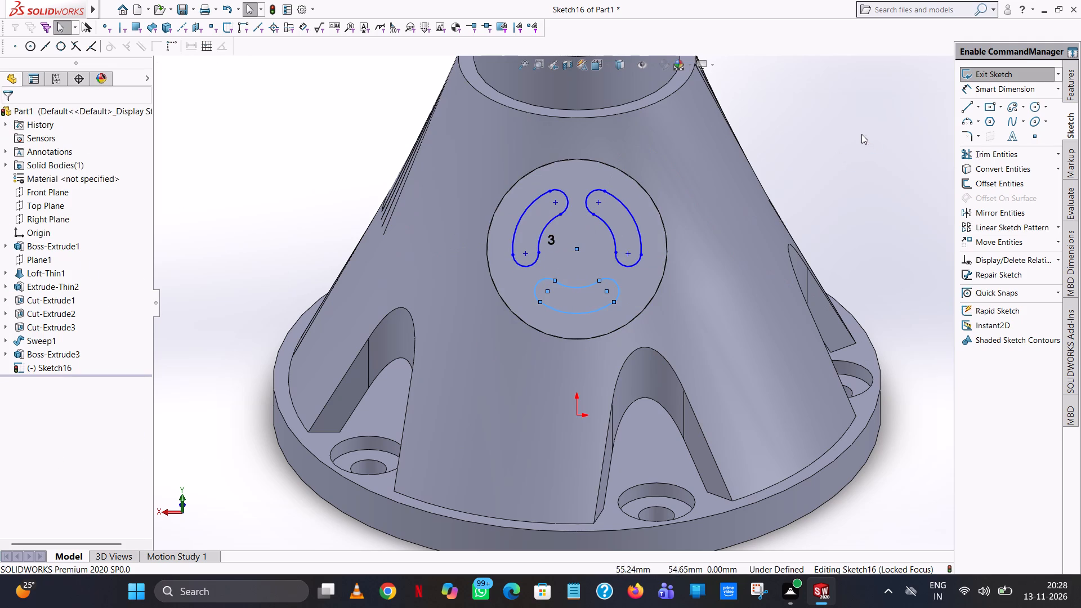
{"action": "left_click", "coordinate": [862, 133]}
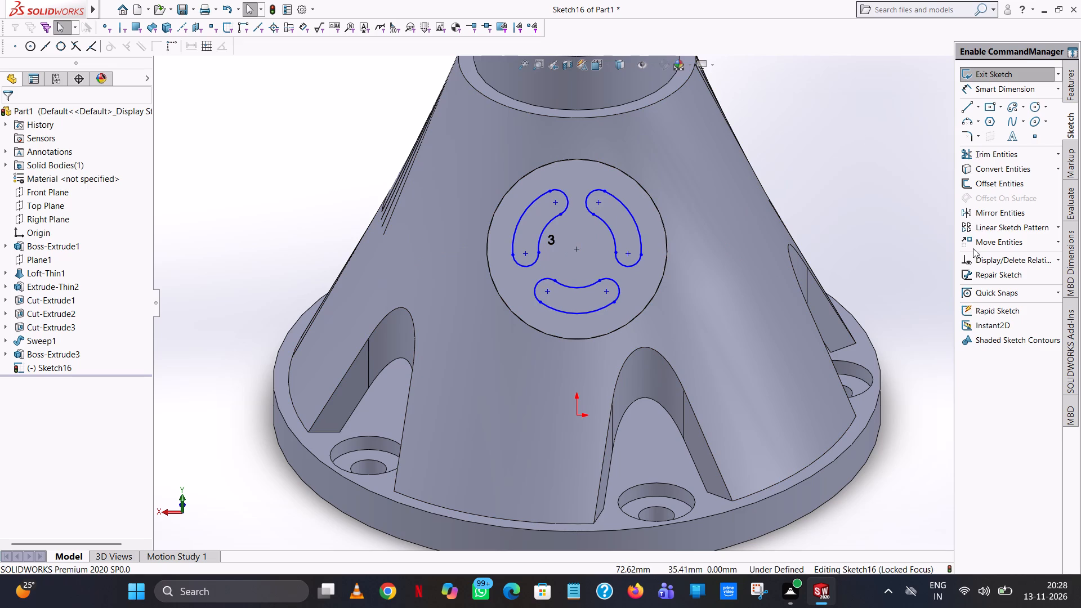
Dimension the radii of the curved slots' outer and inner arcs.
{"action": "left_click", "coordinate": [1038, 87]}
{"action": "left_click", "coordinate": [634, 222]}
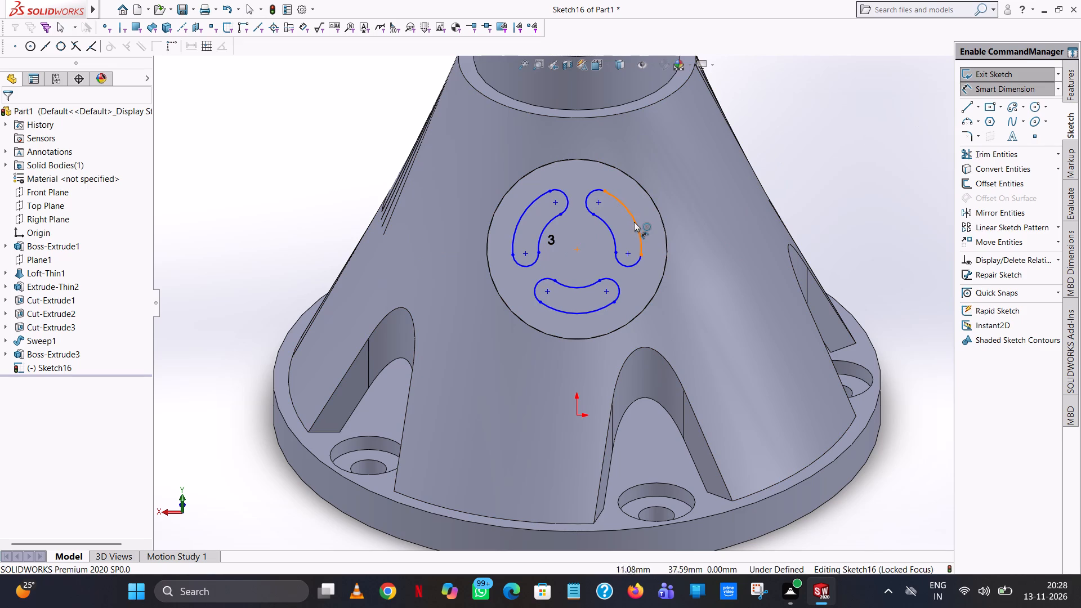
{"action": "left_click", "coordinate": [757, 173]}
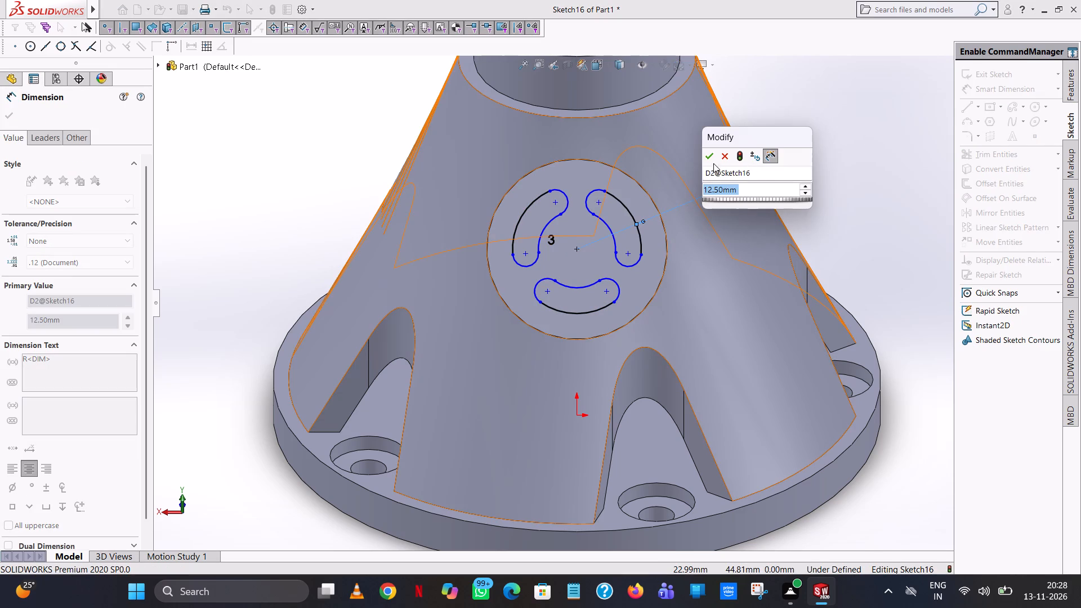
{"action": "left_click", "coordinate": [711, 159]}
{"action": "left_click", "coordinate": [838, 94]}
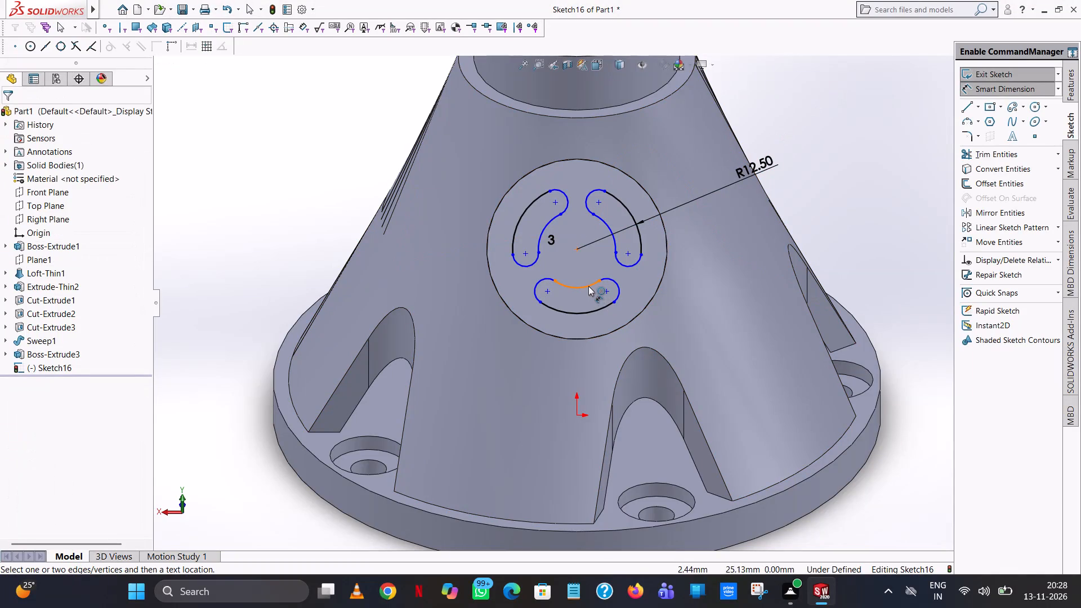
{"action": "left_click", "coordinate": [587, 286]}
{"action": "left_click", "coordinate": [584, 388]}
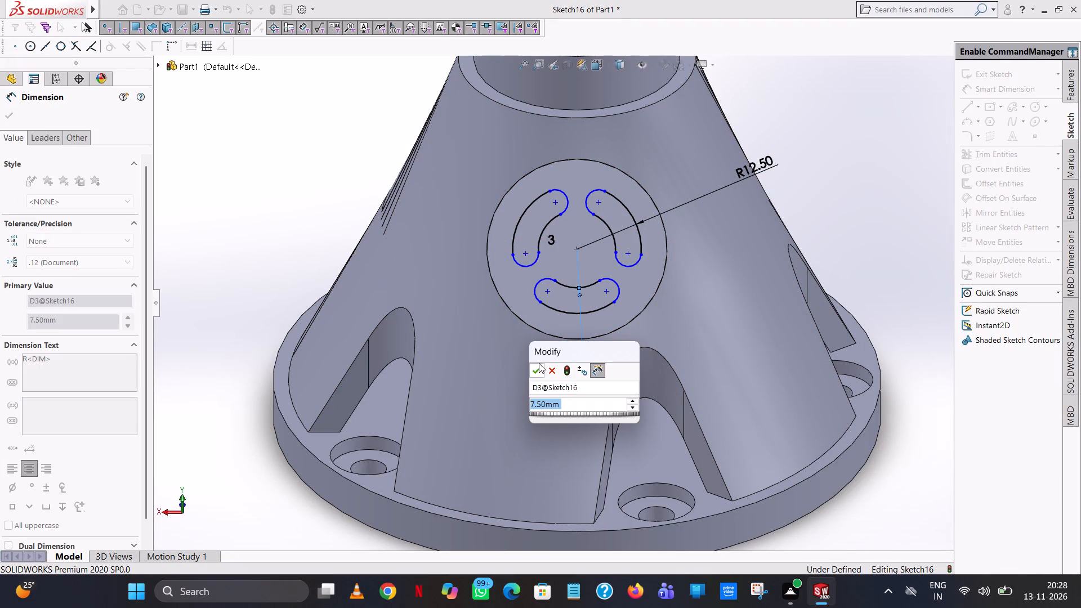
{"action": "left_click", "coordinate": [538, 368]}
{"action": "left_click", "coordinate": [291, 149]}
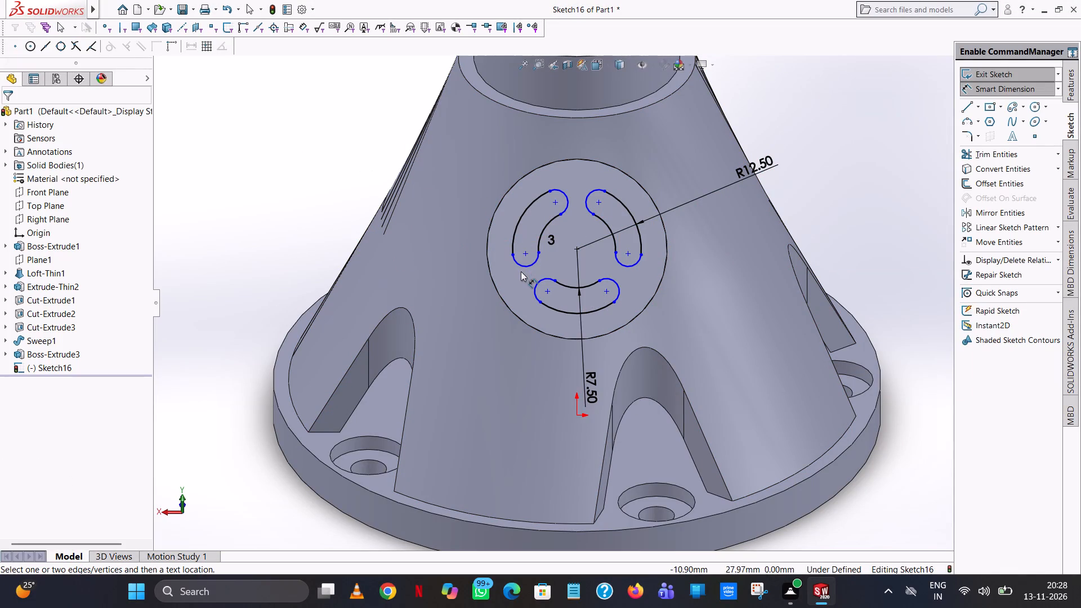
Dimension the radius of the rounded lower end of the port's left curved slot.
{"action": "left_click", "coordinate": [521, 271]}
{"action": "left_click", "coordinate": [522, 265]}
{"action": "left_click", "coordinate": [498, 333]}
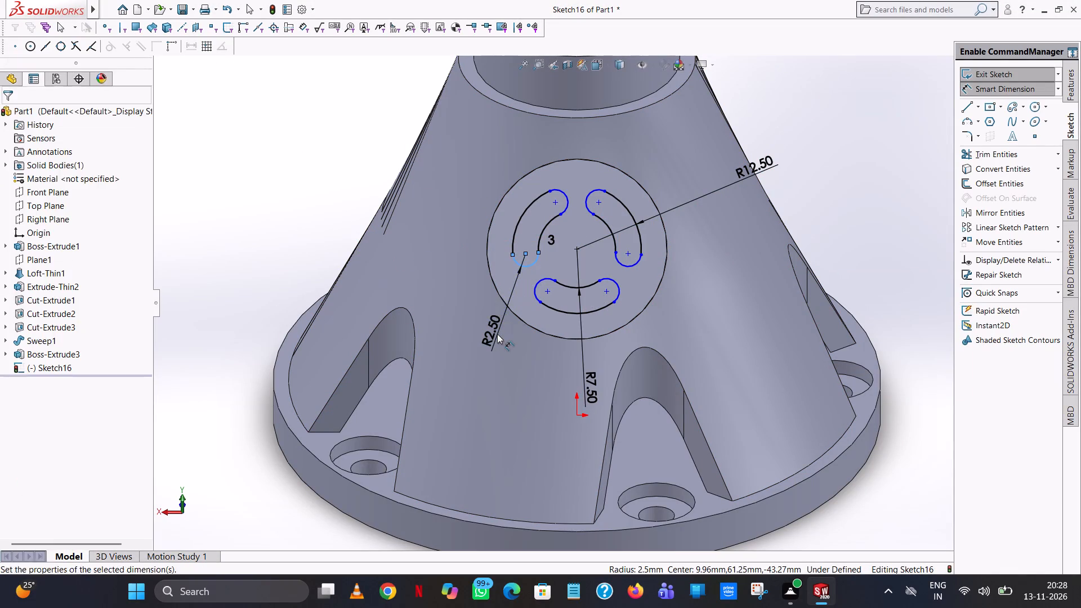
{"action": "left_click", "coordinate": [449, 321]}
{"action": "left_click", "coordinate": [296, 181]}
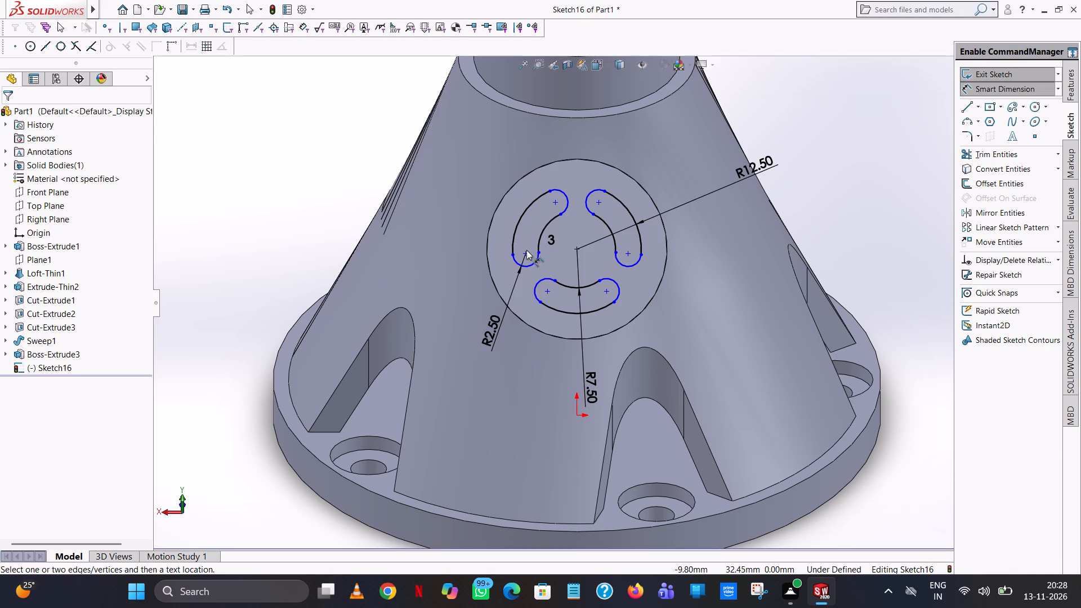
Dimension the horizontal distances from the port's centre to the lower end-arc centres of the left and right curved slots.
{"action": "left_click", "coordinate": [525, 254]}
{"action": "left_click", "coordinate": [575, 251]}
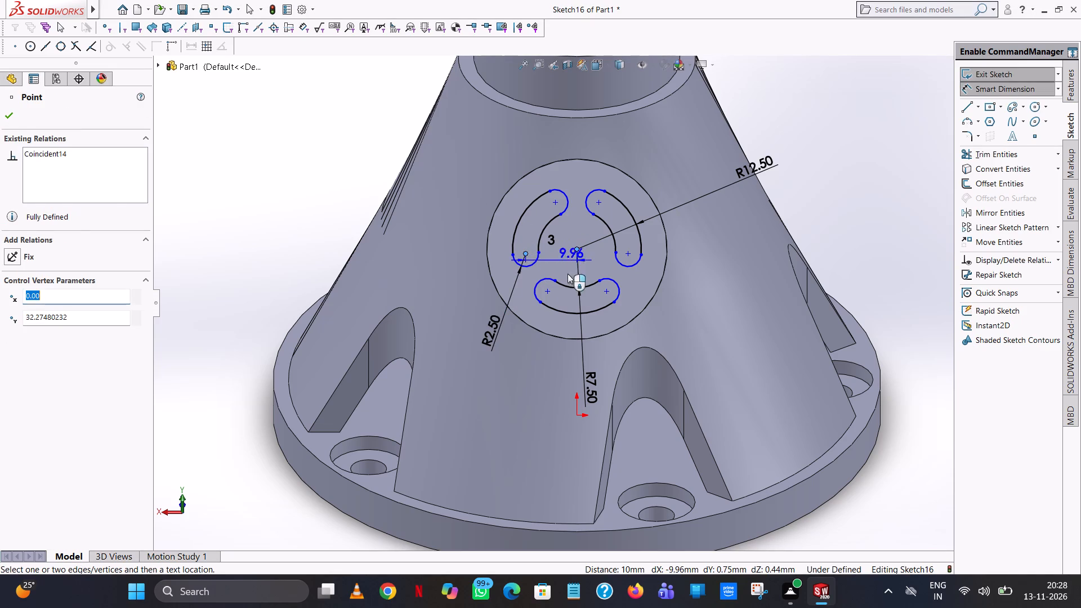
{"action": "left_click", "coordinate": [548, 341]}
{"action": "left_click", "coordinate": [501, 321]}
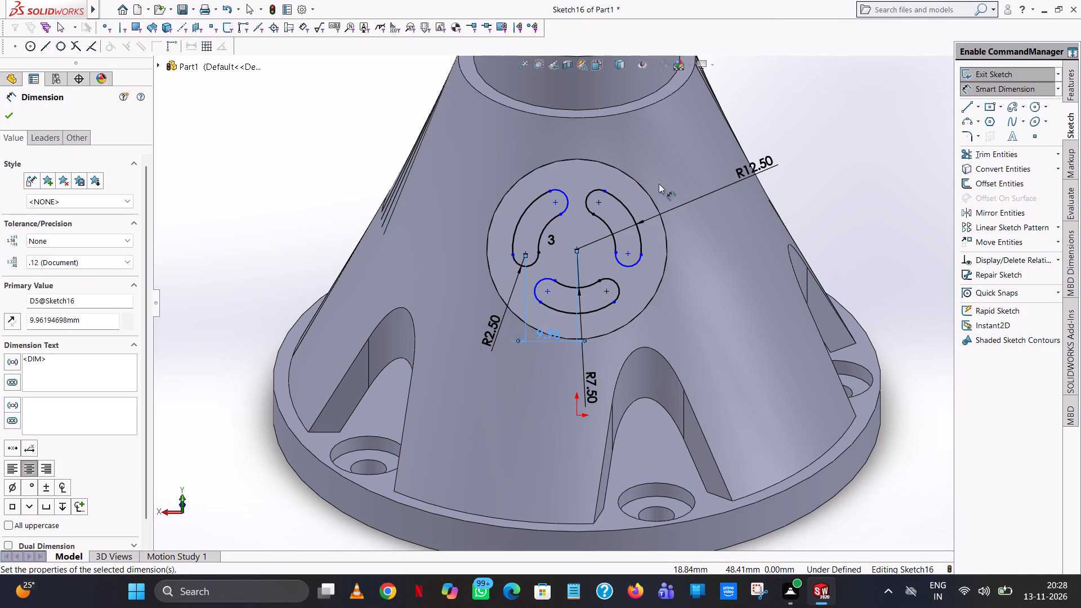
{"action": "left_click", "coordinate": [625, 254]}
{"action": "left_click", "coordinate": [575, 247]}
{"action": "left_click", "coordinate": [573, 161]}
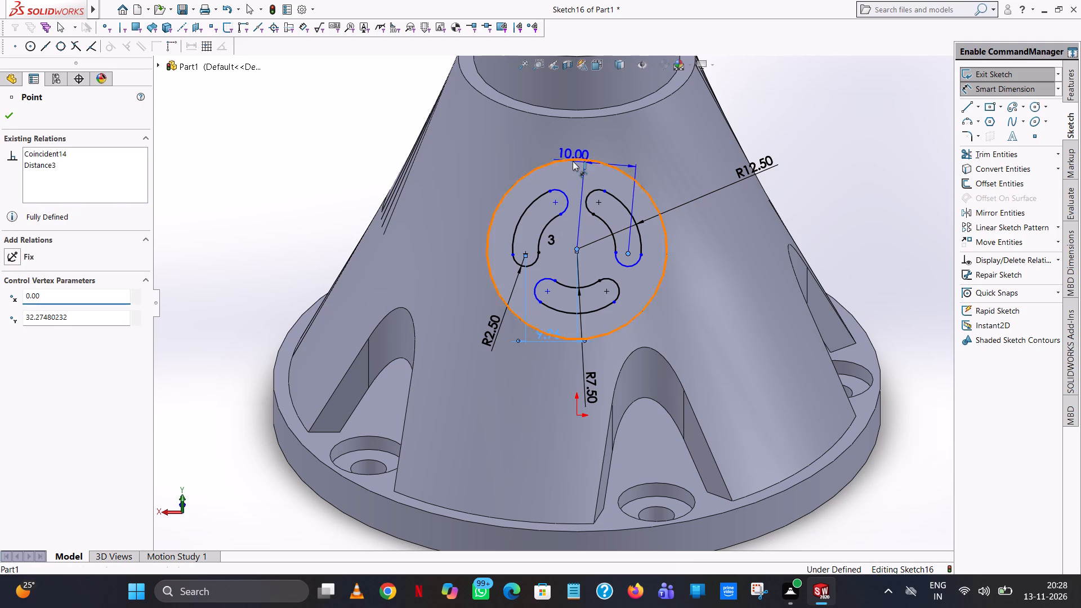
{"action": "left_click", "coordinate": [626, 144]}
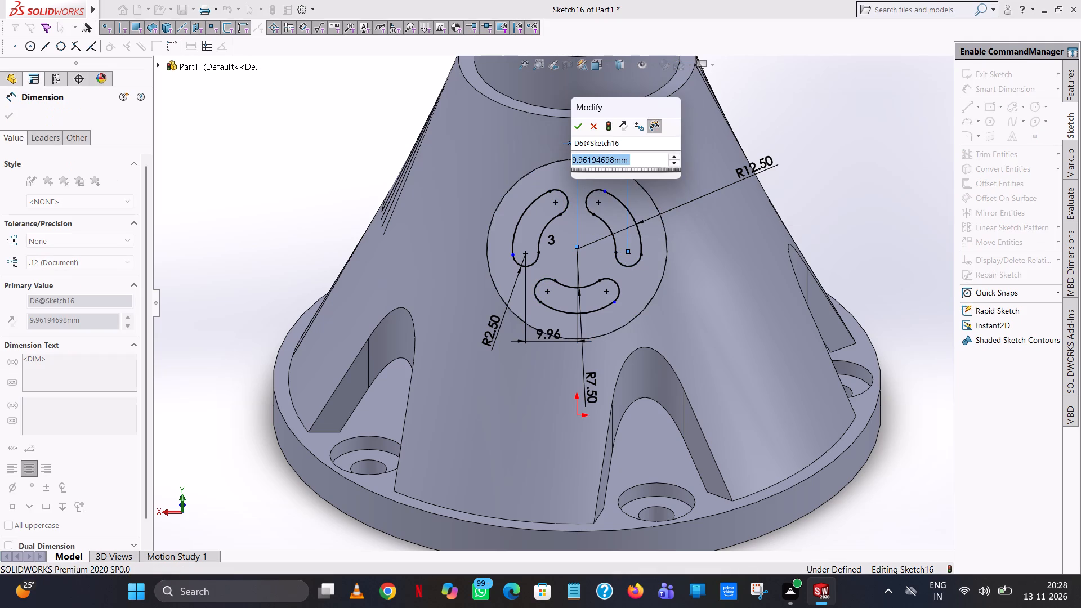
{"action": "left_click", "coordinate": [581, 126]}
{"action": "left_click", "coordinate": [793, 143]}
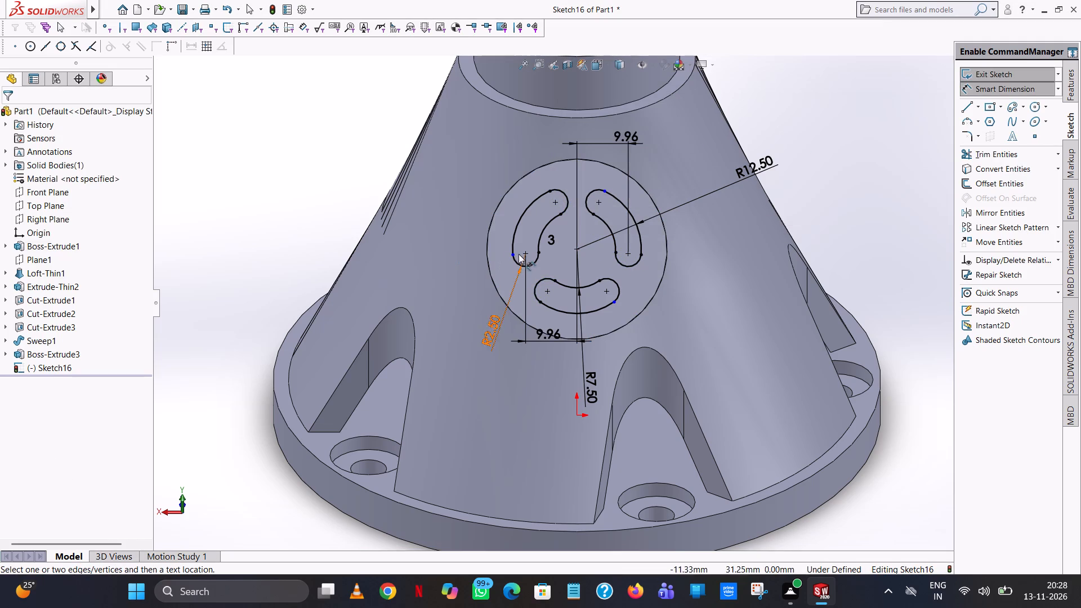
Dimension the horizontal distance from the left curved slot's outer arc endpoint to the port's centre.
{"action": "left_click", "coordinate": [513, 253]}
{"action": "left_click", "coordinate": [579, 248]}
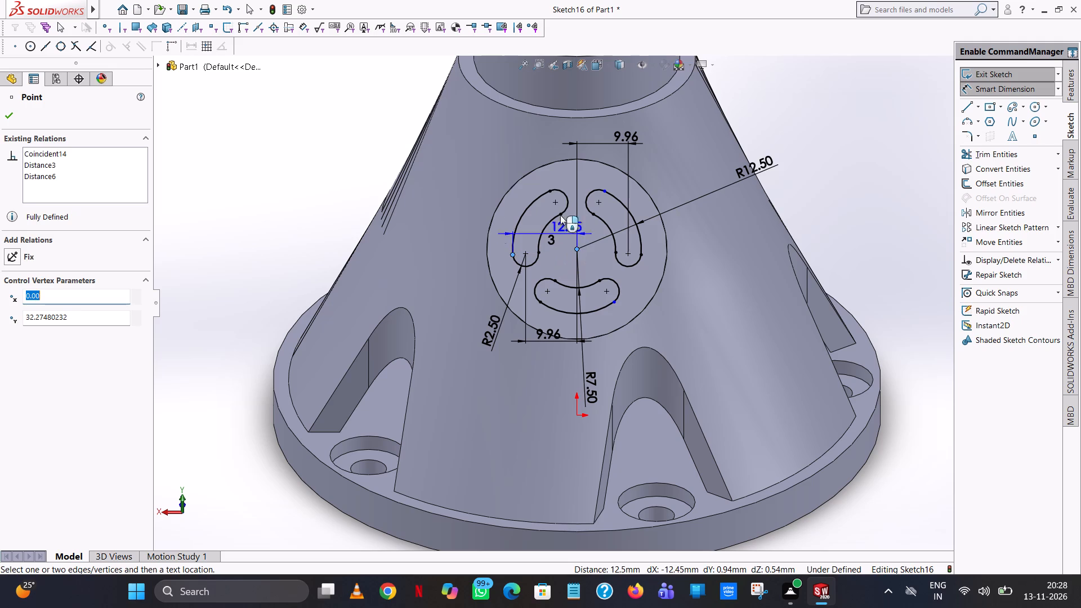
{"action": "left_click", "coordinate": [555, 178]}
{"action": "left_click", "coordinate": [506, 163]}
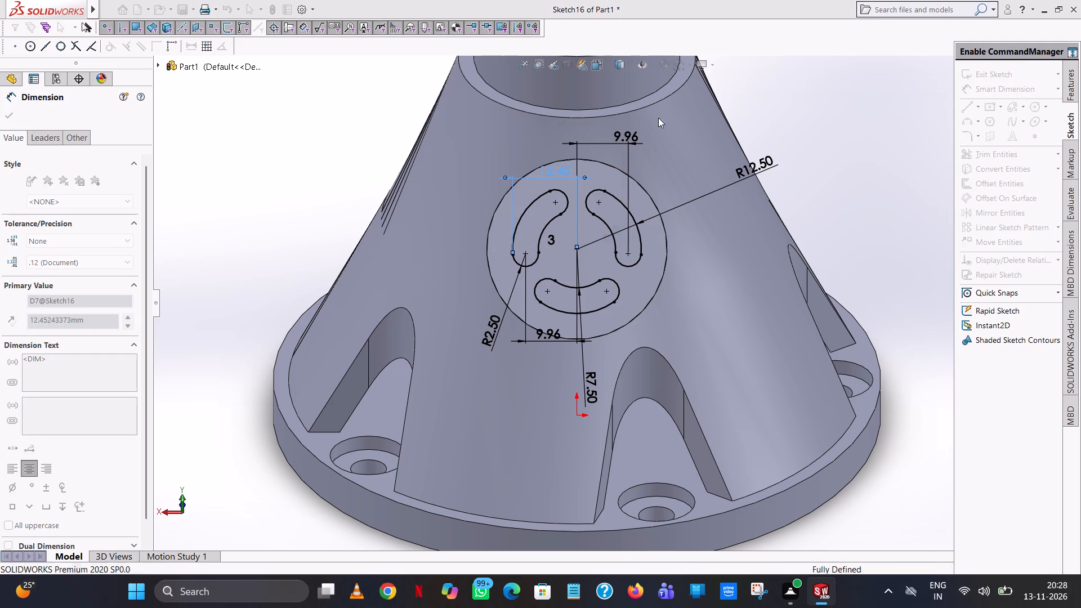
{"action": "left_click", "coordinate": [849, 89]}
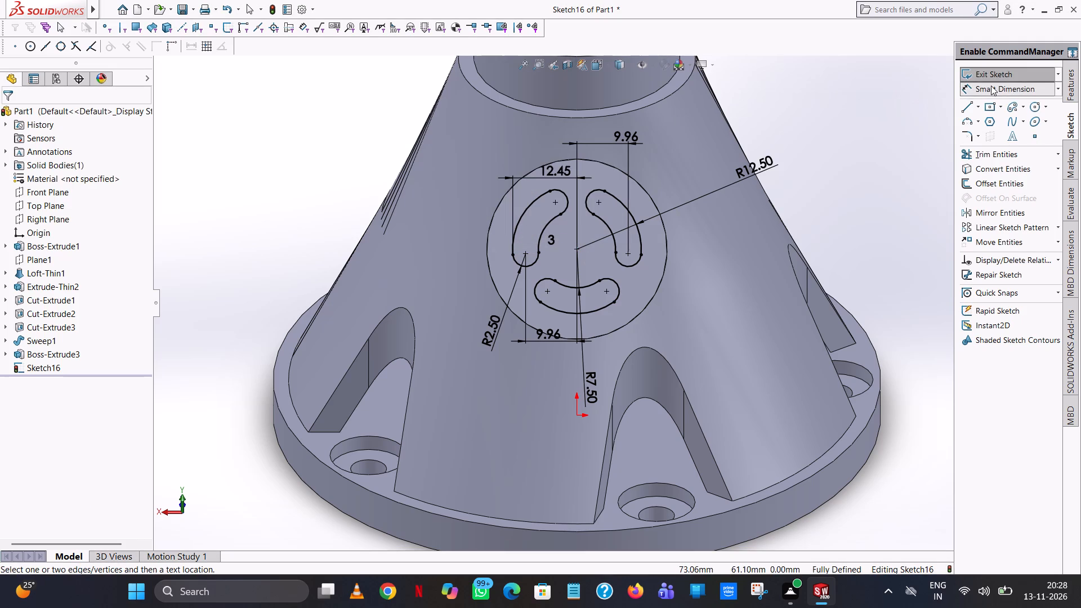
Cut-extrude the three curved slots into the side port to a blind depth of 31 mm.
{"action": "left_click", "coordinate": [1073, 80]}
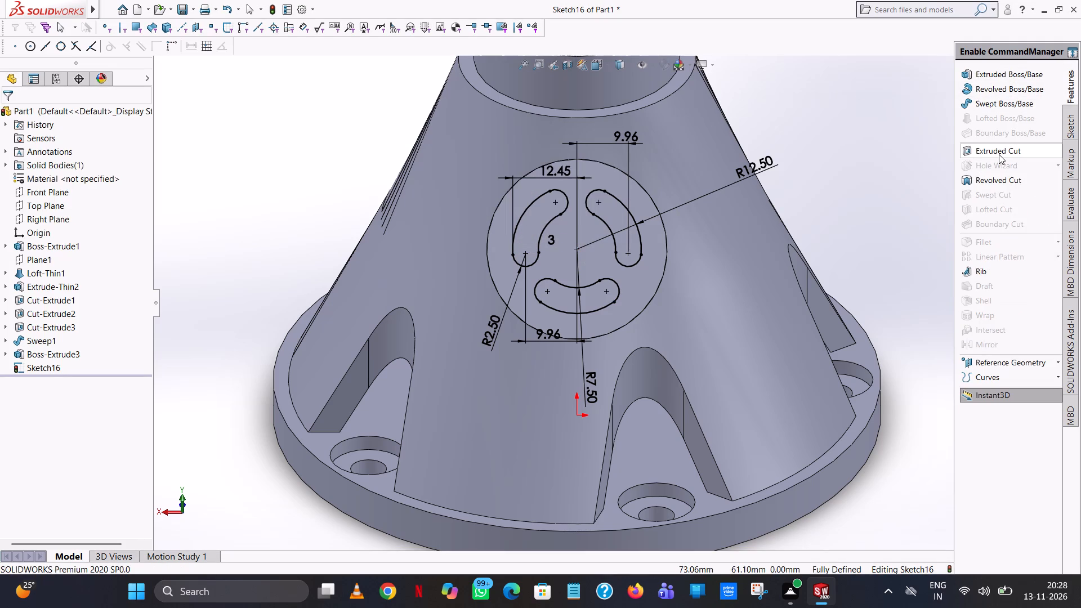
{"action": "left_click", "coordinate": [995, 149]}
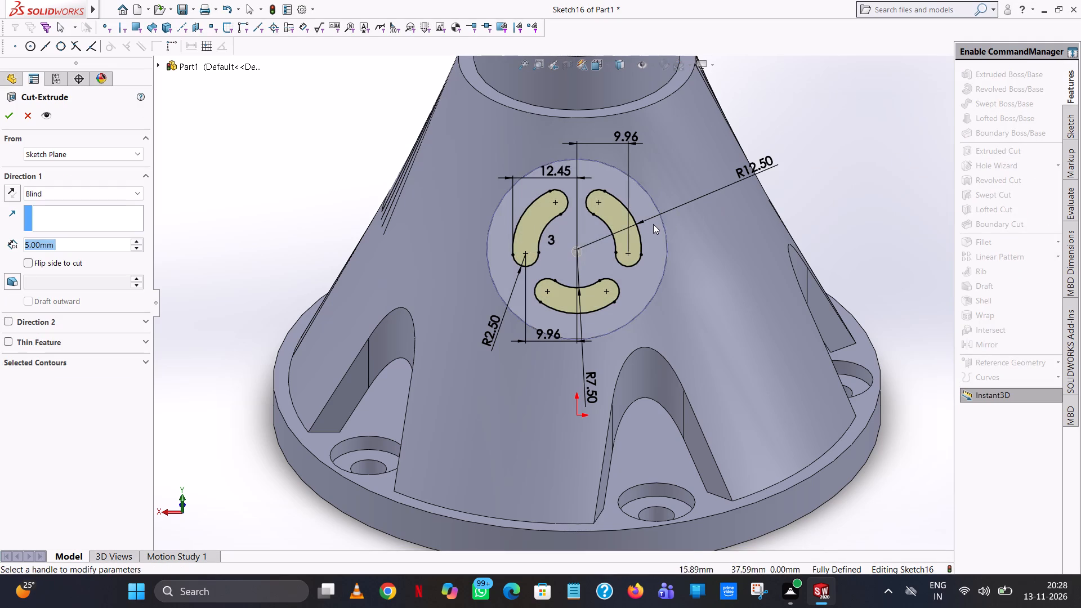
{"action": "middle_click_drag", "start_coordinate": [880, 132], "coordinate": [881, 378]}
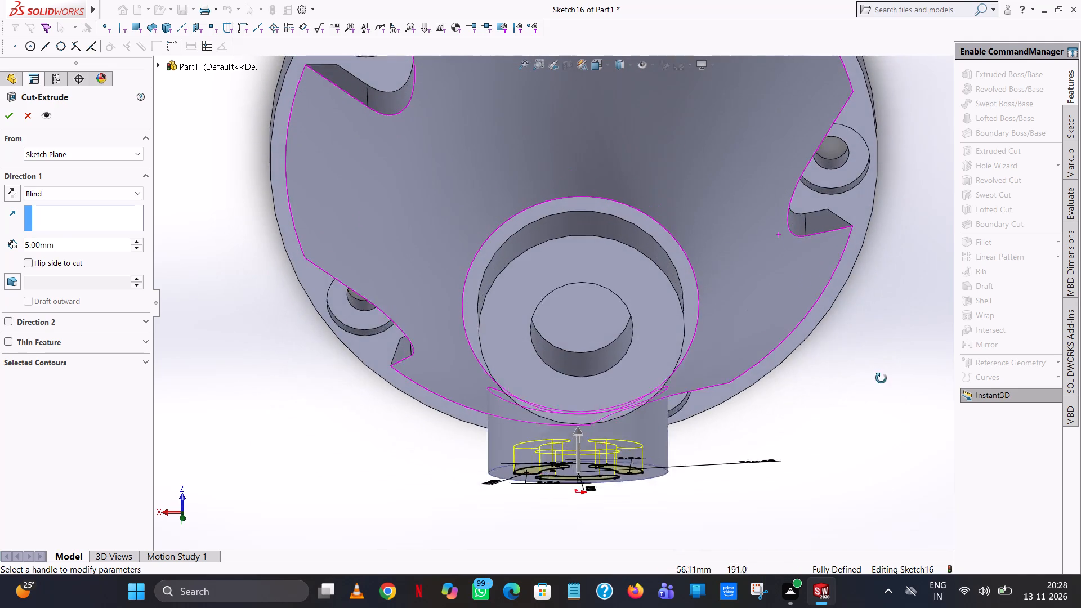
{"action": "middle_click_drag", "start_coordinate": [881, 378], "coordinate": [880, 387]}
{"action": "left_click_drag", "start_coordinate": [577, 434], "coordinate": [578, 375]}
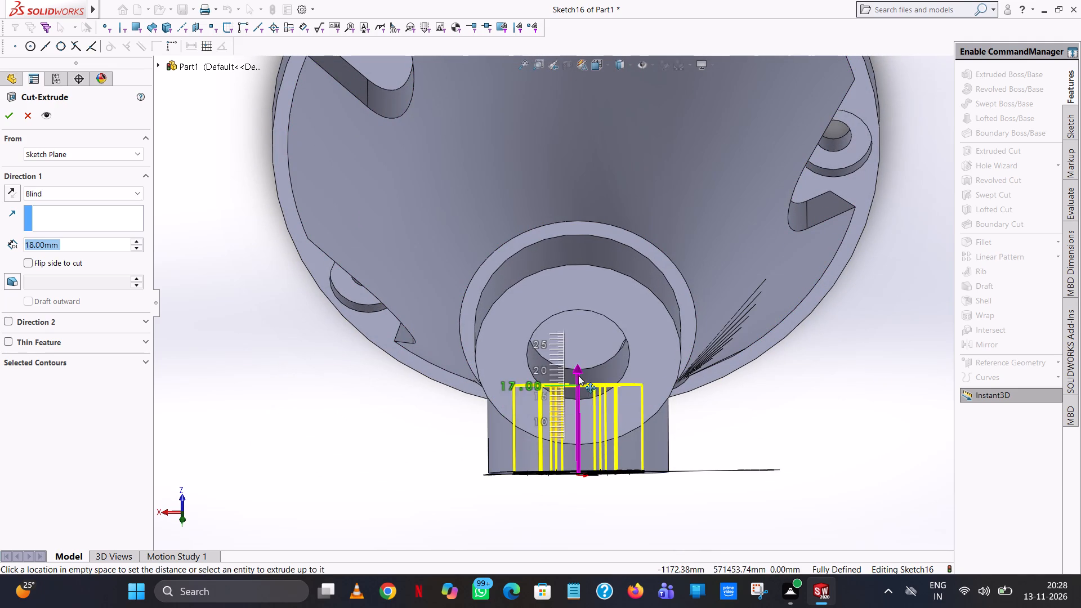
{"action": "left_click_drag", "start_coordinate": [578, 375], "coordinate": [578, 342]}
{"action": "middle_click_drag", "start_coordinate": [555, 368], "coordinate": [591, 198]}
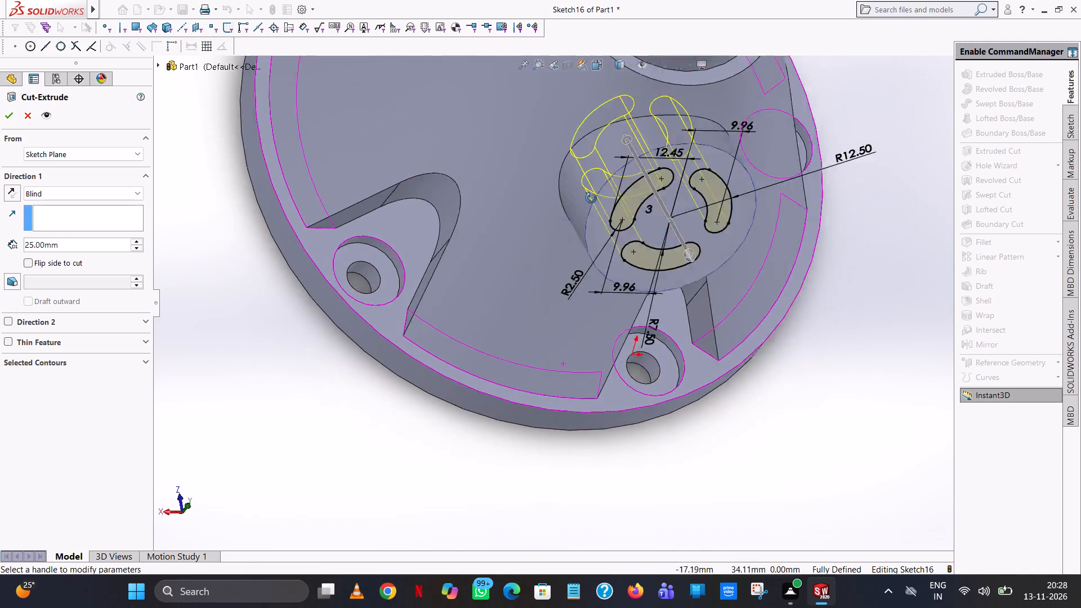
{"action": "middle_click_drag", "start_coordinate": [591, 198], "coordinate": [709, 146]}
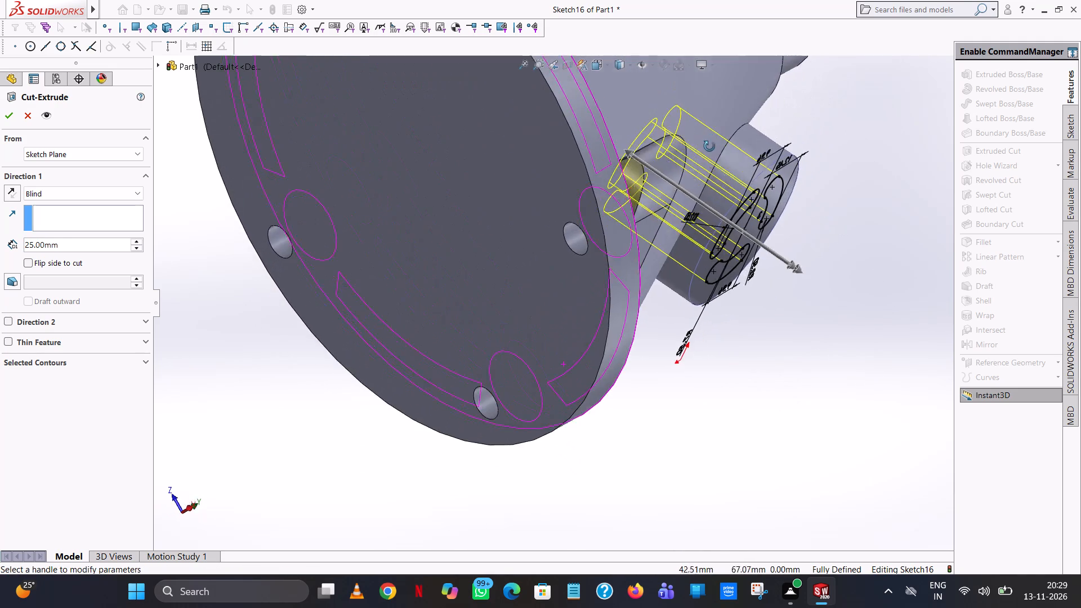
{"action": "middle_click_drag", "start_coordinate": [709, 146], "coordinate": [709, 140]}
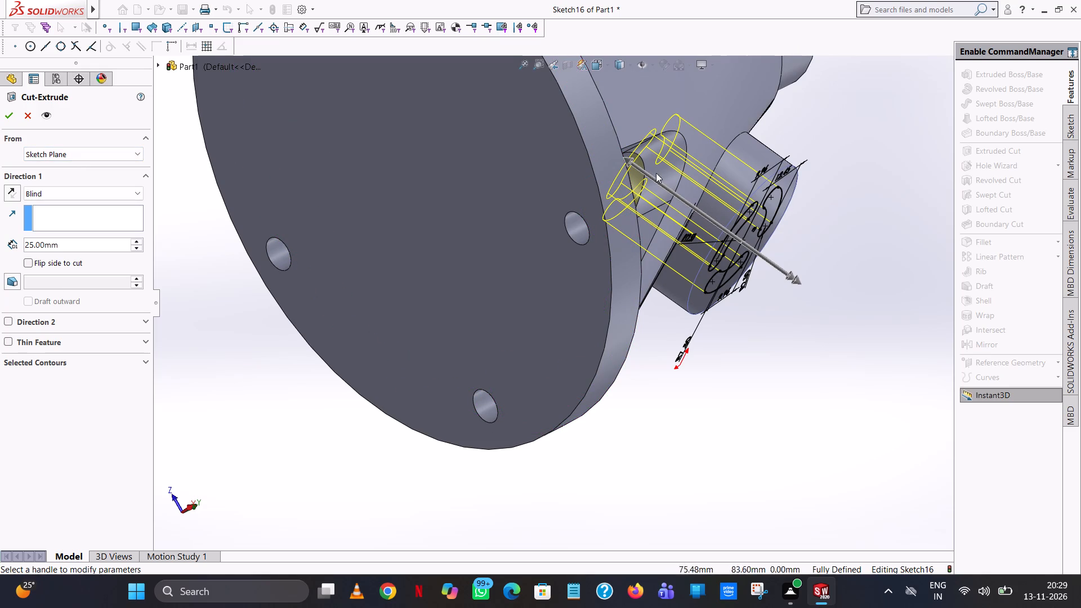
{"action": "left_click_drag", "start_coordinate": [628, 162], "coordinate": [609, 153]}
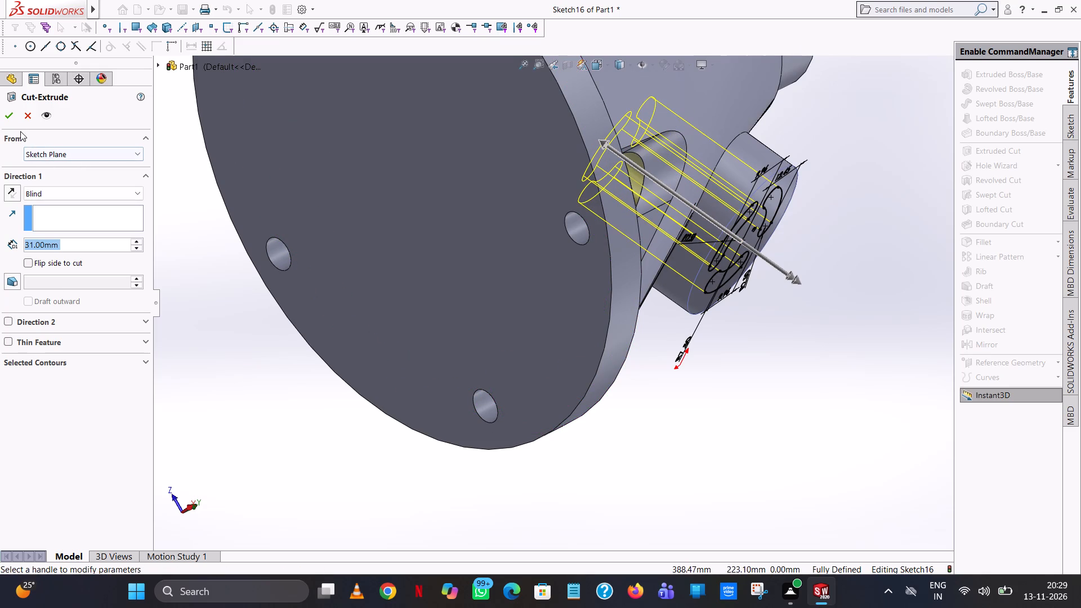
{"action": "left_click", "coordinate": [7, 117]}
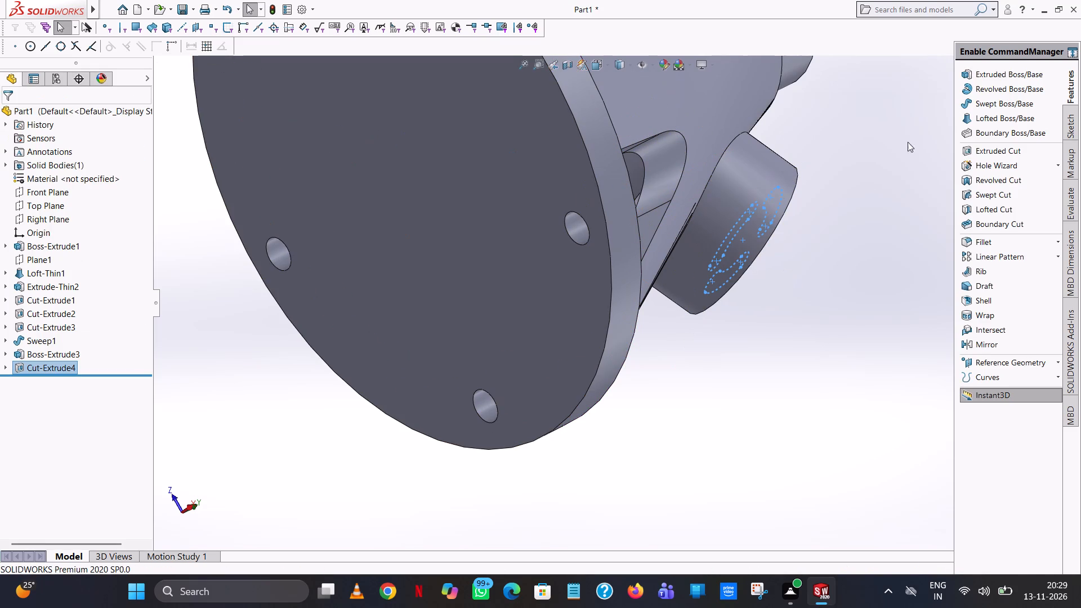
{"action": "left_click", "coordinate": [886, 148]}
Recolour the whole part, trying orange, peach and pale pink before applying light red with red 255 and green 128.
{"action": "middle_click_drag", "start_coordinate": [859, 149], "coordinate": [739, 29]}
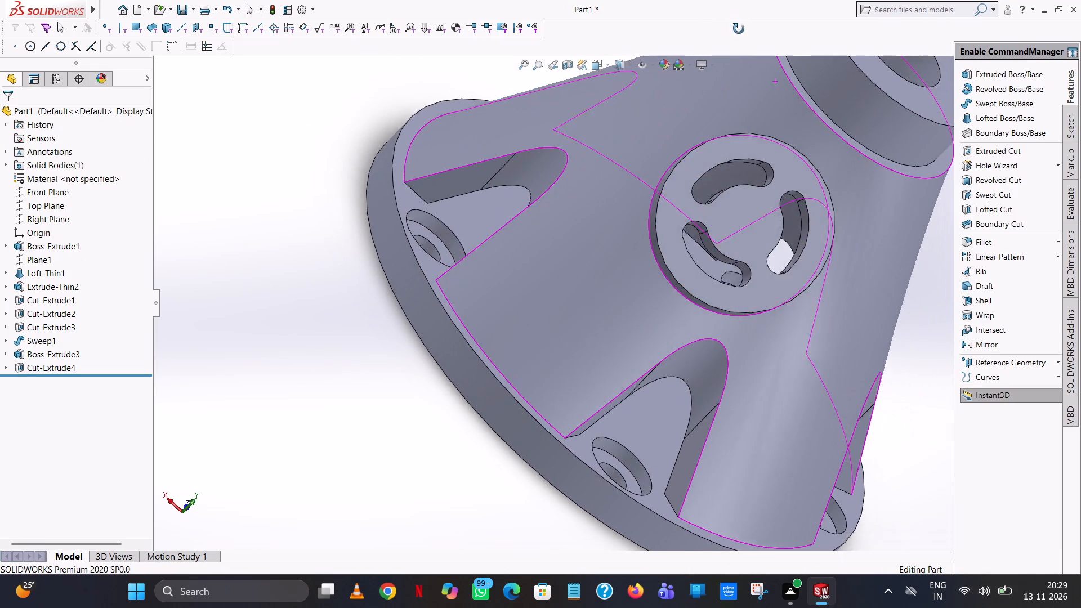
{"action": "middle_click_drag", "start_coordinate": [739, 29], "coordinate": [781, 186]}
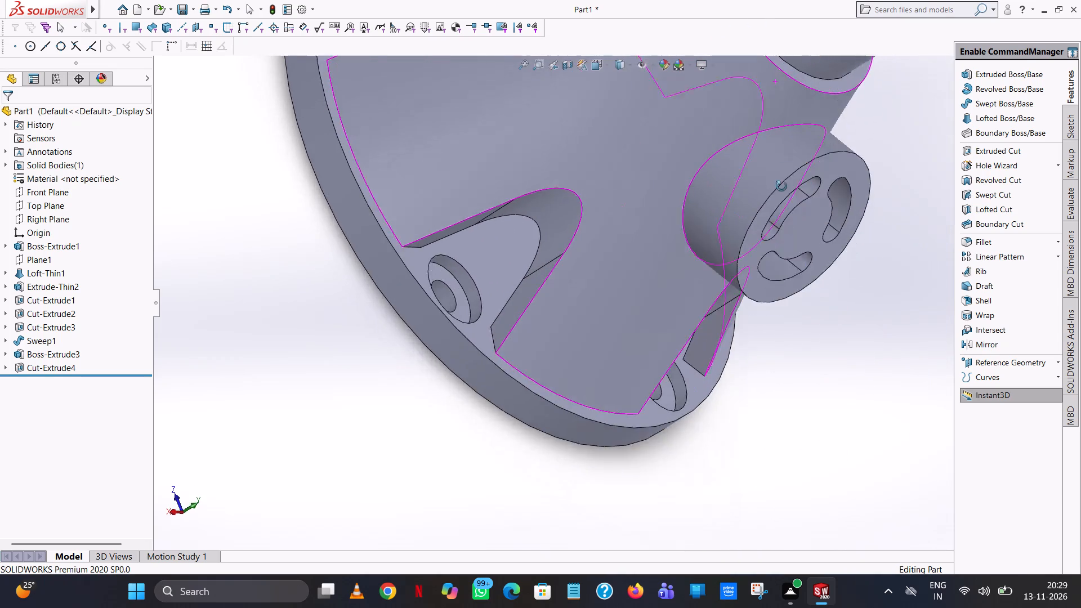
{"action": "middle_click_drag", "start_coordinate": [781, 186], "coordinate": [781, 188]}
{"action": "scroll", "coordinate": [798, 184], "scroll_direction": "up", "scroll_amount": 6}
{"action": "right_click", "coordinate": [582, 188]}
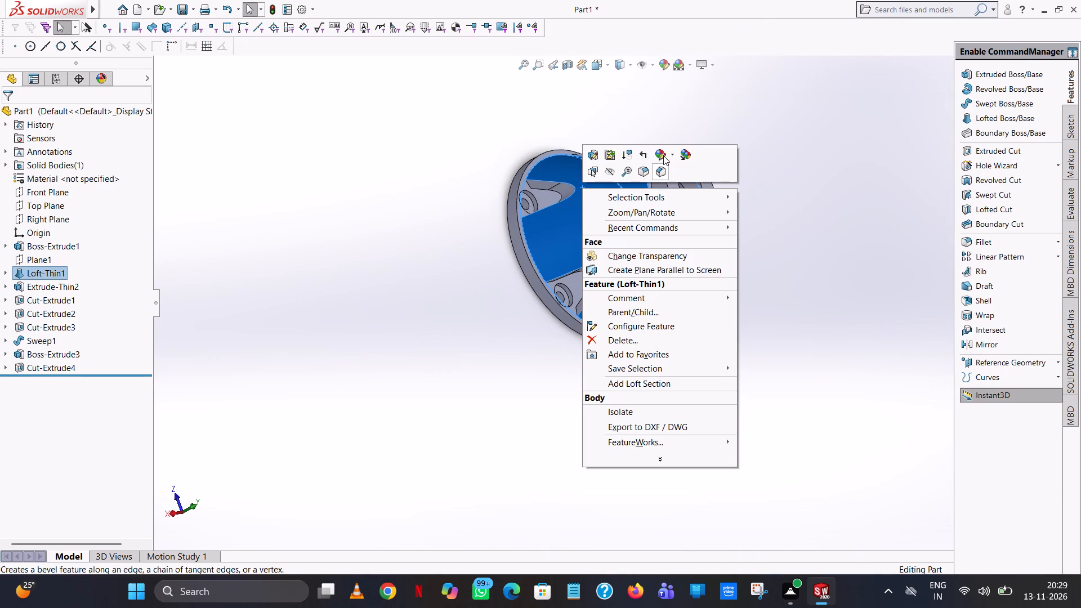
{"action": "left_click", "coordinate": [659, 154]}
{"action": "left_click", "coordinate": [691, 218]}
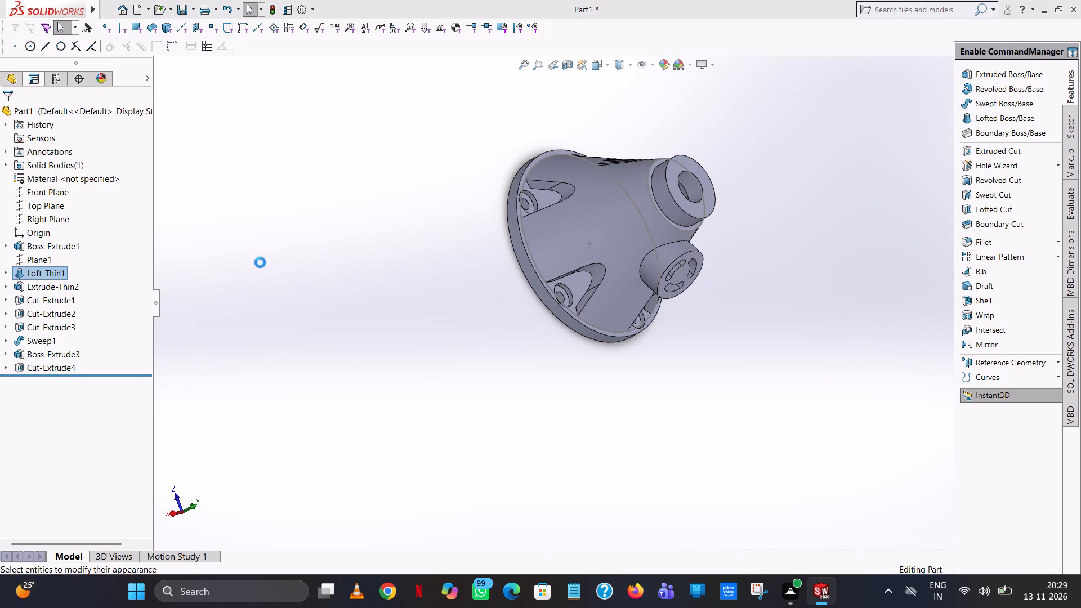
{"action": "left_click", "coordinate": [48, 382]}
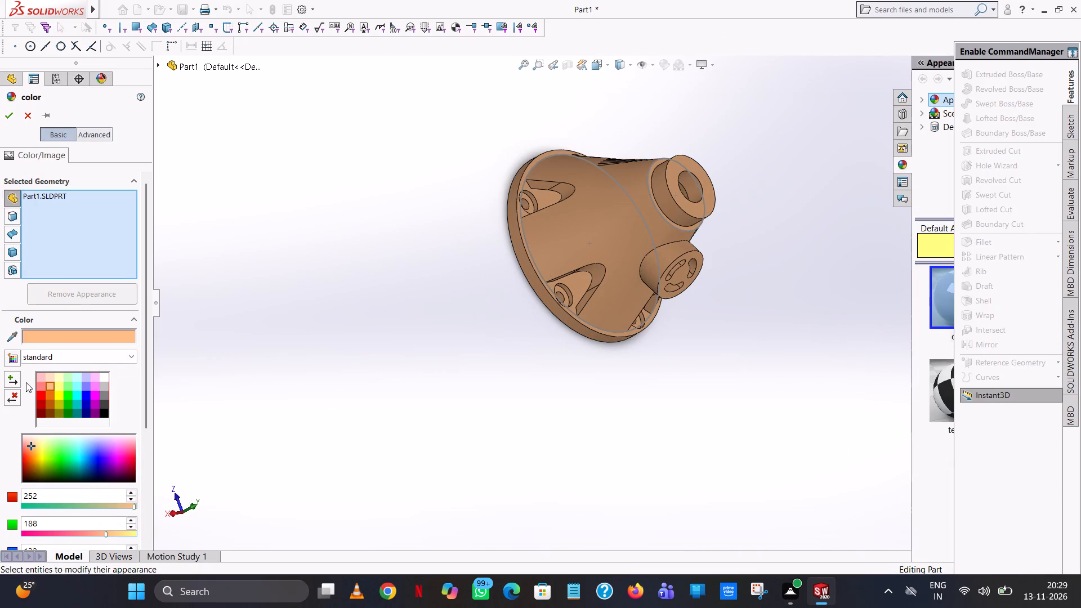
{"action": "left_click", "coordinate": [52, 375]}
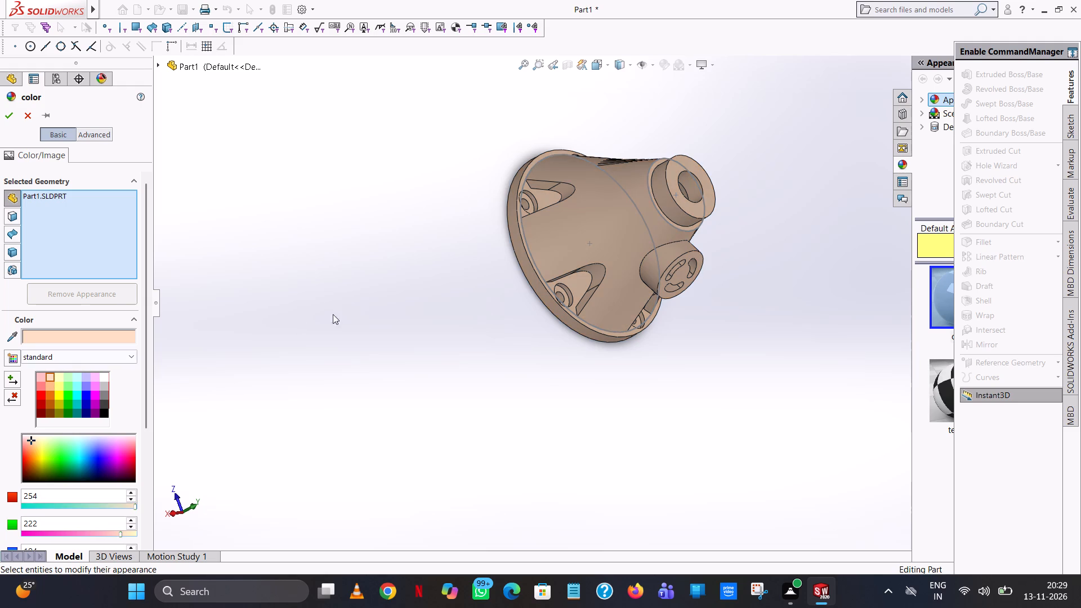
{"action": "middle_click_drag", "start_coordinate": [494, 329], "coordinate": [669, 428]}
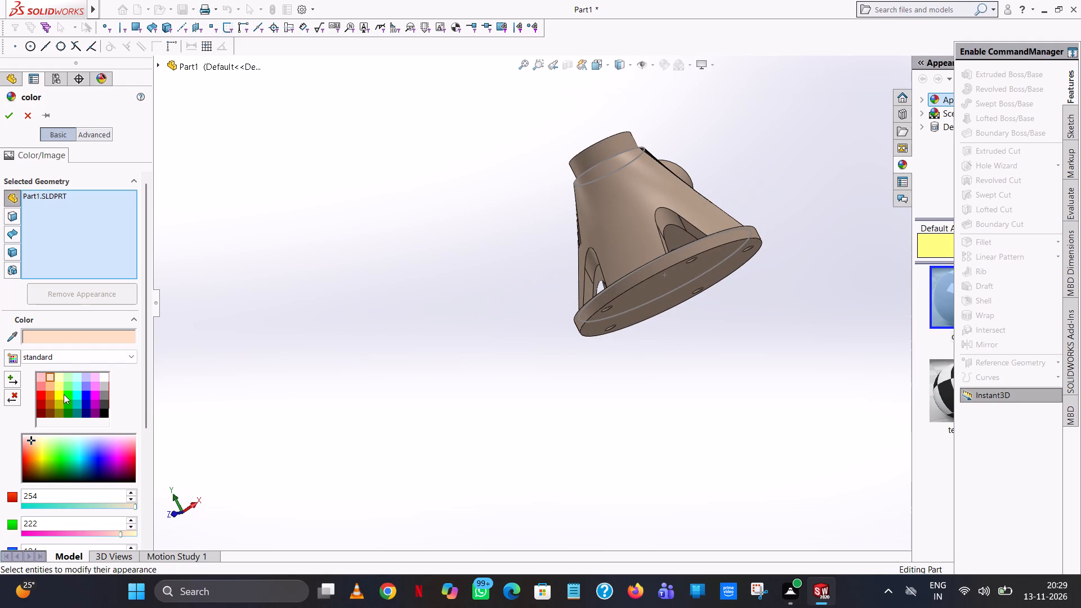
{"action": "left_click", "coordinate": [41, 379]}
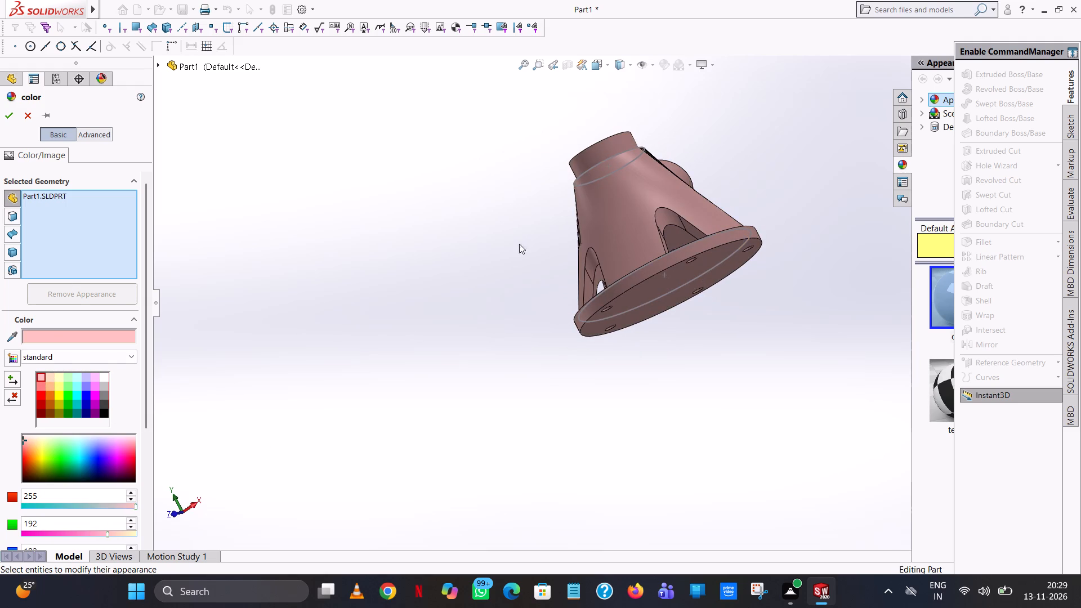
{"action": "middle_click_drag", "start_coordinate": [525, 158], "coordinate": [635, 174]}
{"action": "scroll", "coordinate": [582, 236], "scroll_direction": "up", "scroll_amount": 1}
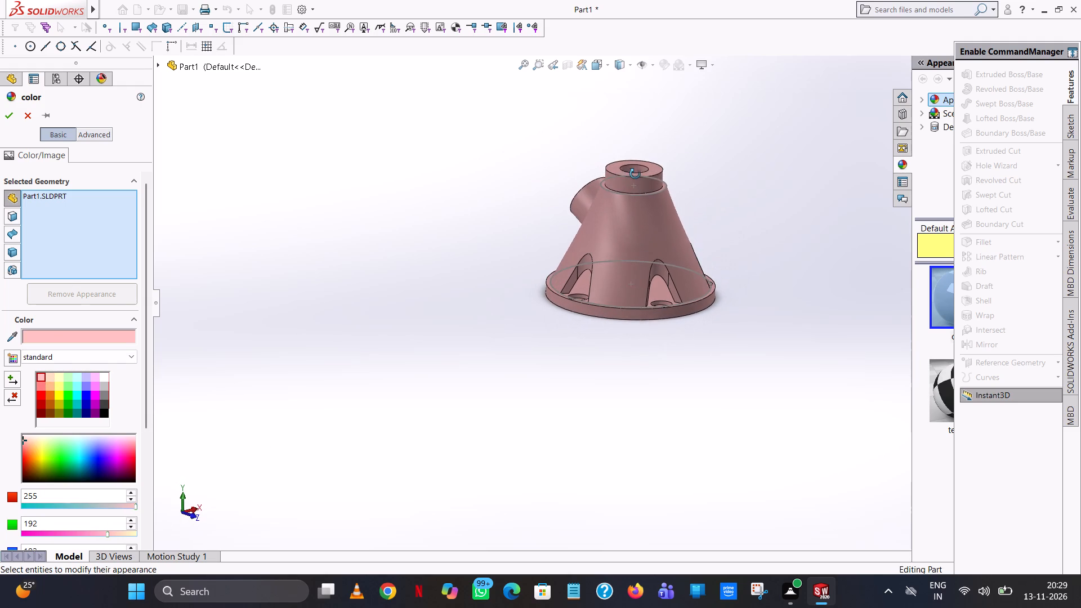
{"action": "middle_click_drag", "start_coordinate": [635, 174], "coordinate": [637, 173]}
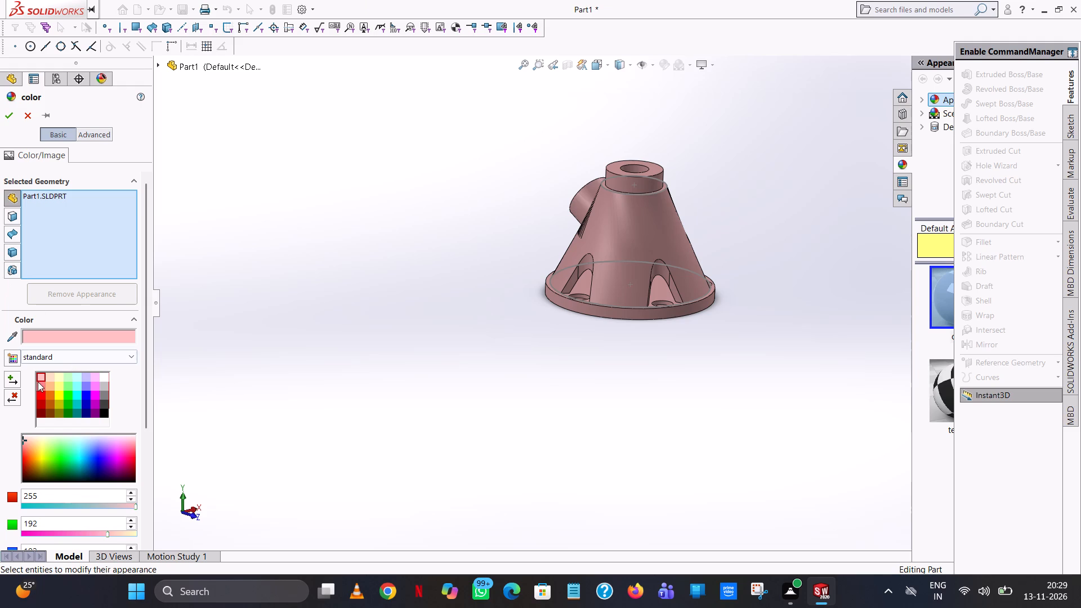
{"action": "left_click", "coordinate": [39, 385]}
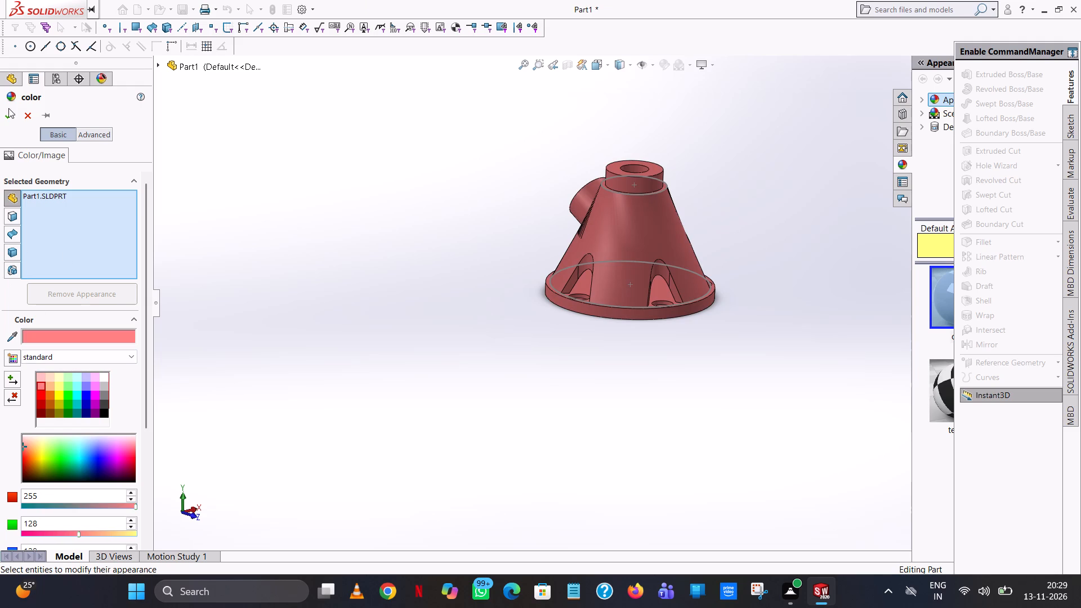
{"action": "left_click", "coordinate": [9, 116]}
{"action": "left_click", "coordinate": [430, 170]}
Hide the leftover sketch circle at the top of the cone, undoing the hiding of the solid body.
{"action": "scroll", "coordinate": [605, 230], "scroll_direction": "down", "scroll_amount": 2}
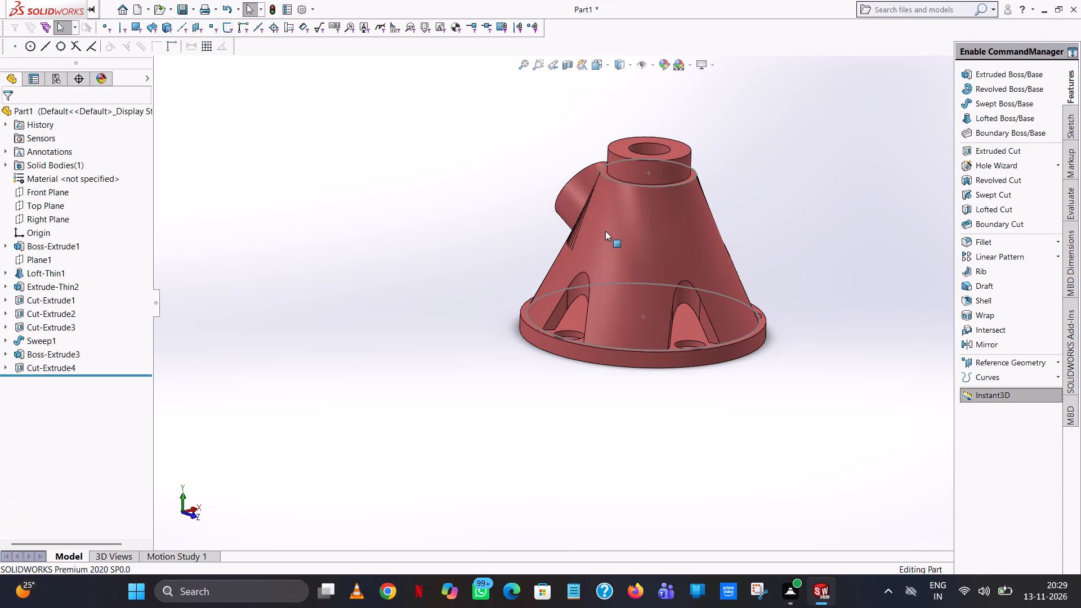
{"action": "left_click", "coordinate": [684, 184]}
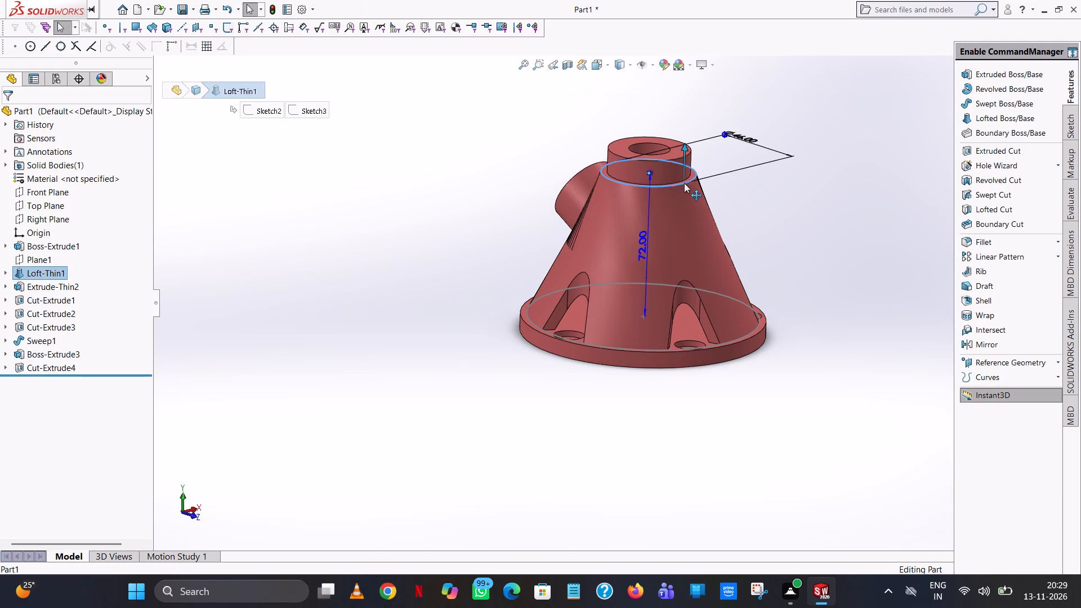
{"action": "right_click", "coordinate": [684, 183]}
{"action": "left_click", "coordinate": [714, 167]}
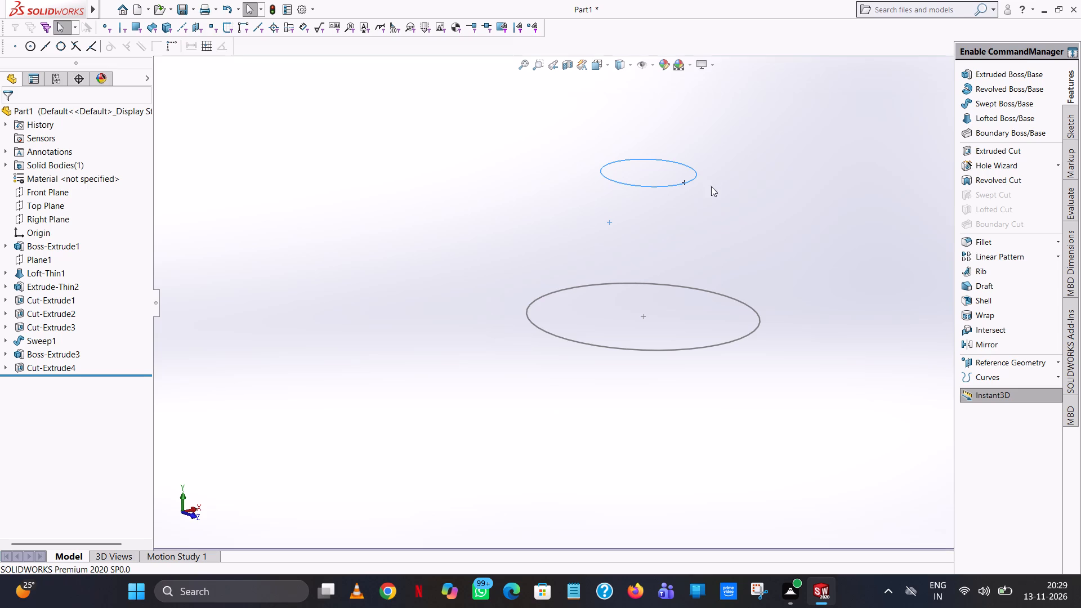
{"action": "left_click", "coordinate": [224, 7]}
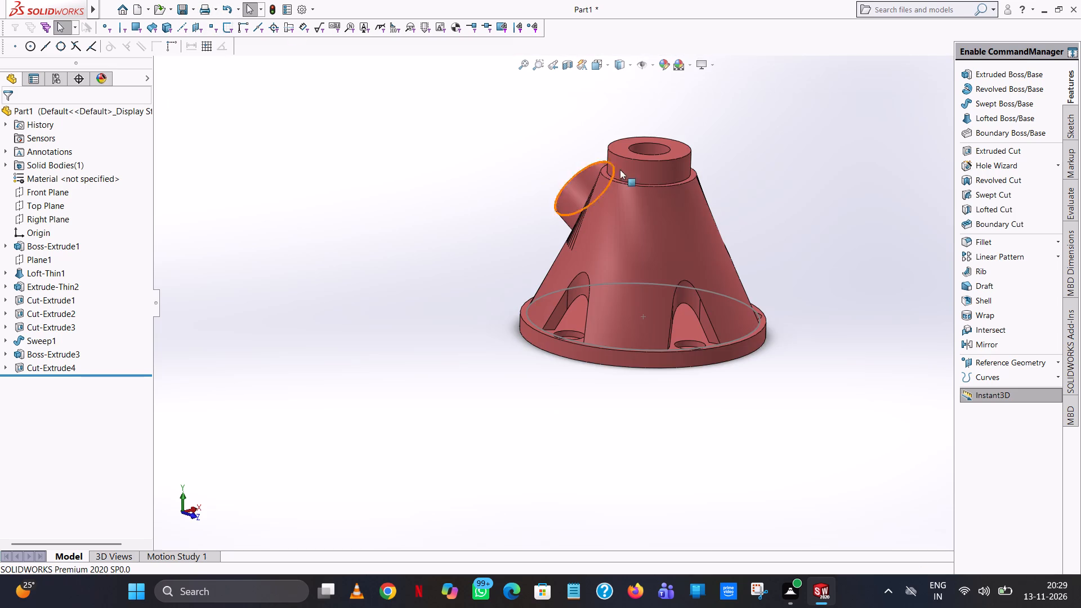
Hide the leftover sketch circle at the cone's base, again undoing the hiding of the solid body.
{"action": "left_click", "coordinate": [751, 332]}
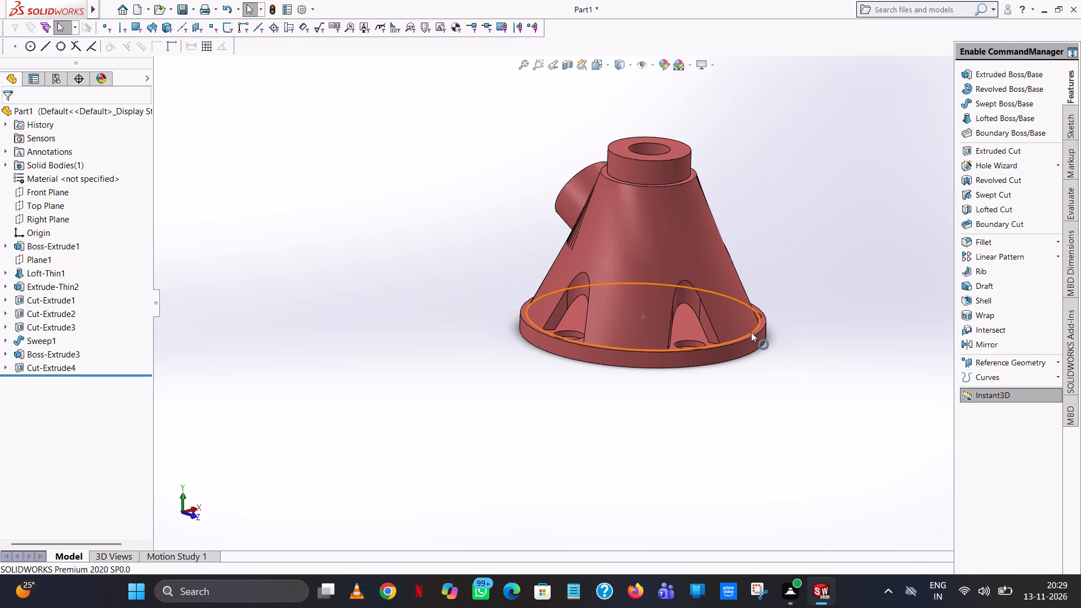
{"action": "right_click", "coordinate": [751, 332]}
{"action": "left_click", "coordinate": [779, 315]}
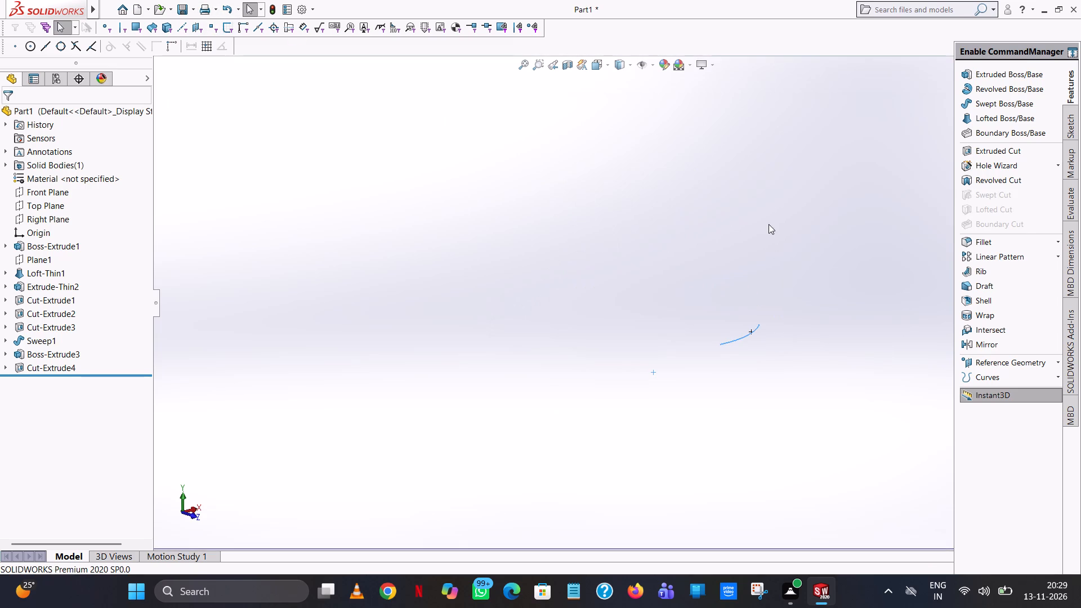
{"action": "left_click", "coordinate": [226, 7]}
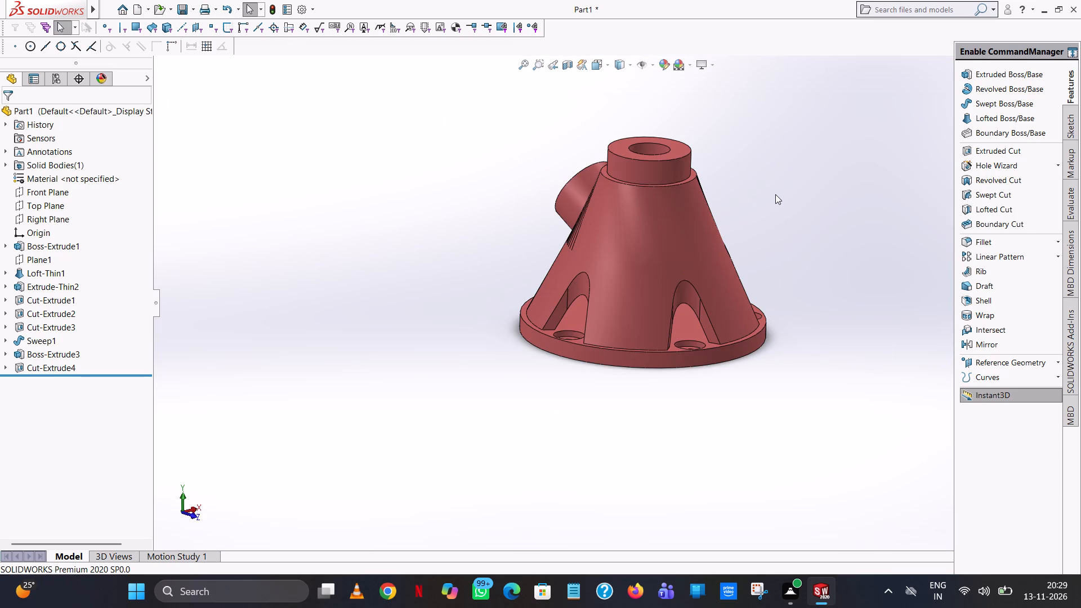
{"action": "left_click", "coordinate": [775, 194]}
Apply a white face colour to the flange's upper face.
{"action": "middle_click_drag", "start_coordinate": [774, 198], "coordinate": [781, 351]}
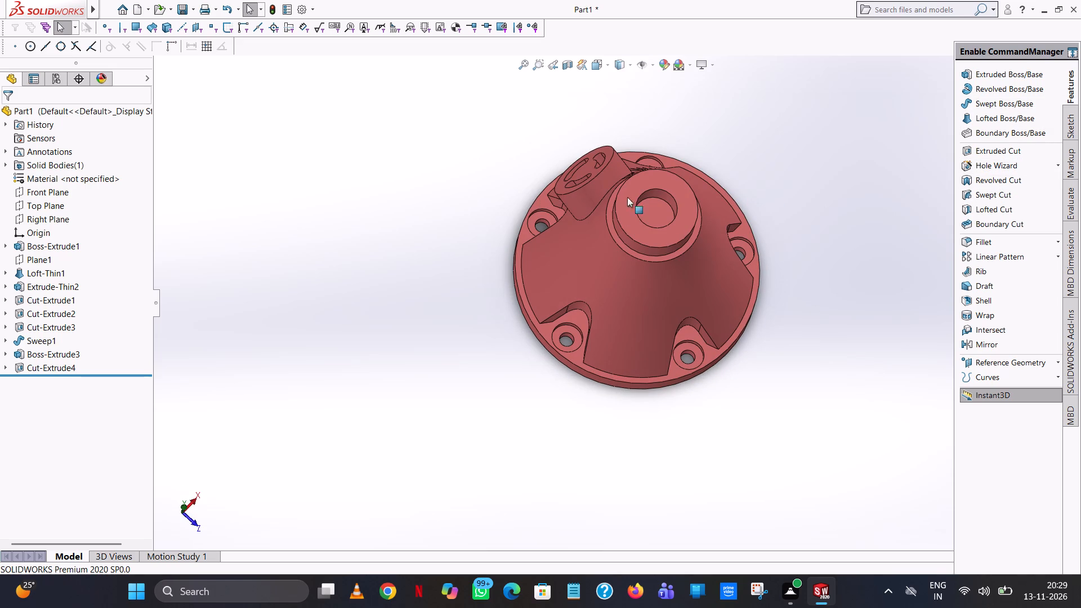
{"action": "left_click", "coordinate": [656, 204]}
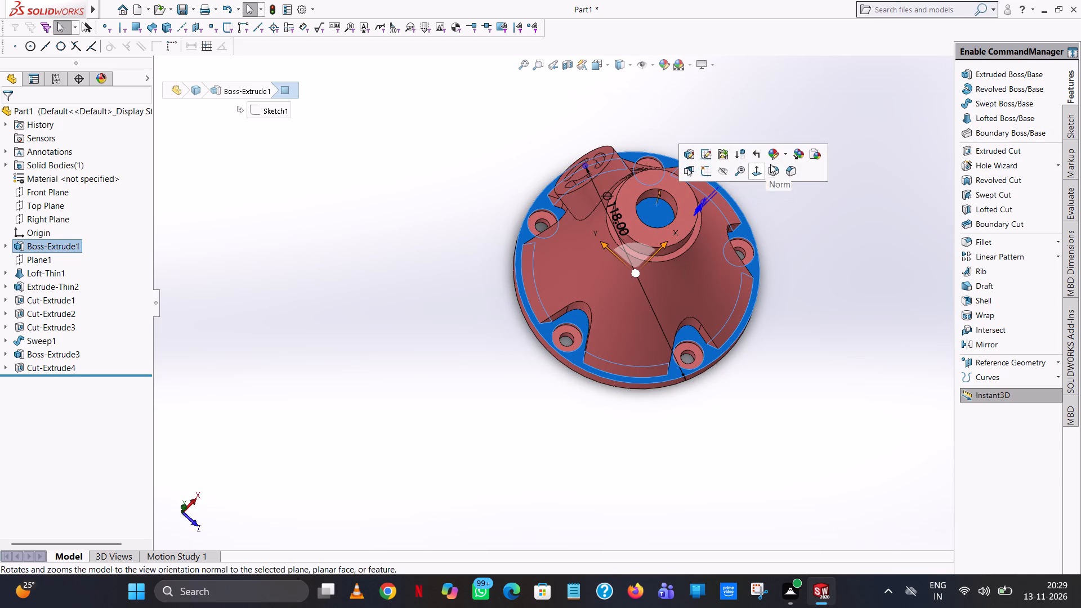
{"action": "left_click", "coordinate": [774, 159]}
{"action": "left_click", "coordinate": [798, 183]}
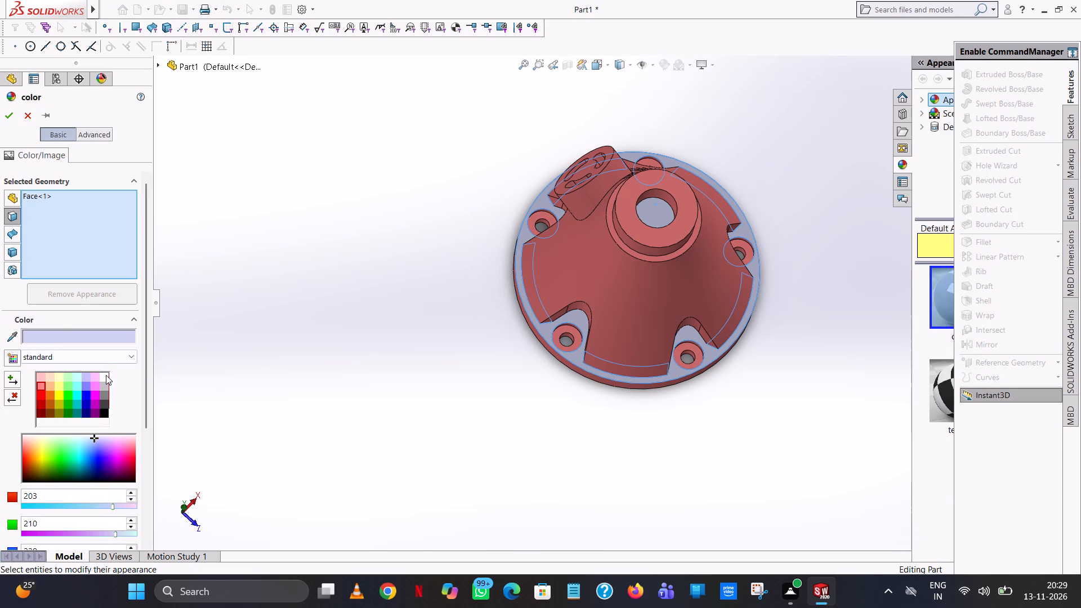
{"action": "left_click", "coordinate": [105, 375]}
Add the cone's inner wall, seen through the arched recess, and the top boss's bore to the white faces.
{"action": "middle_click_drag", "start_coordinate": [462, 464], "coordinate": [519, 248]}
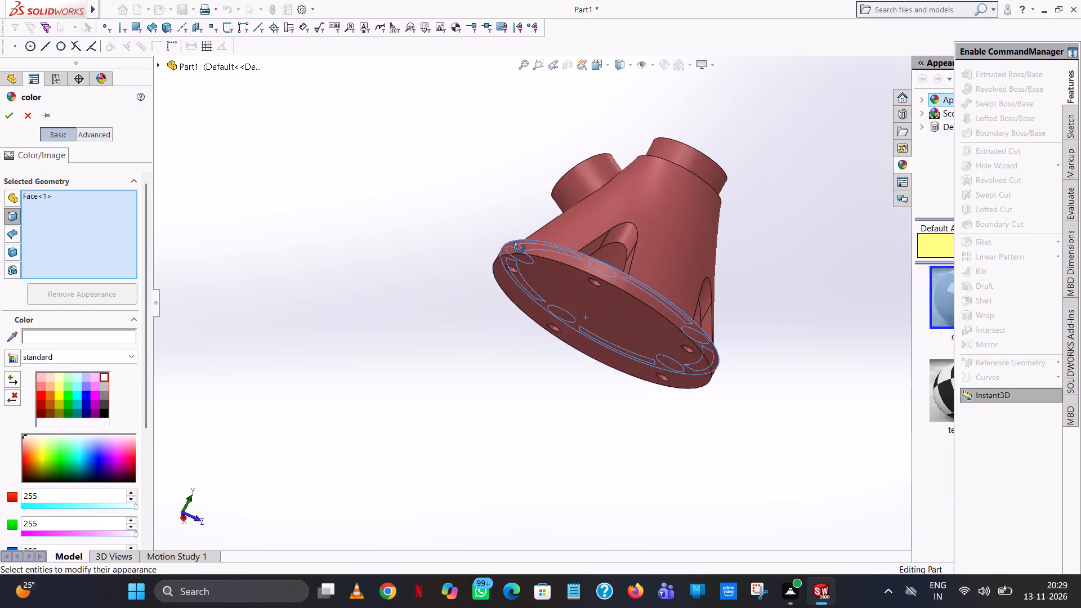
{"action": "middle_click_drag", "start_coordinate": [519, 248], "coordinate": [521, 301]}
{"action": "scroll", "coordinate": [520, 249], "scroll_direction": "down", "scroll_amount": 1}
{"action": "left_click", "coordinate": [633, 307]}
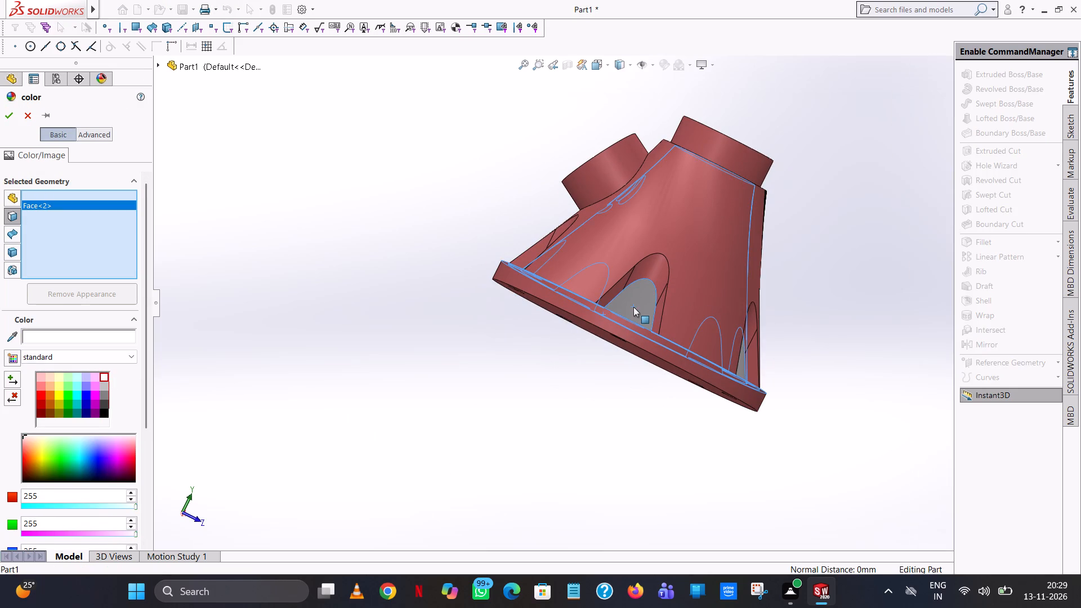
{"action": "middle_click_drag", "start_coordinate": [632, 306], "coordinate": [607, 446]}
{"action": "left_click", "coordinate": [720, 167]}
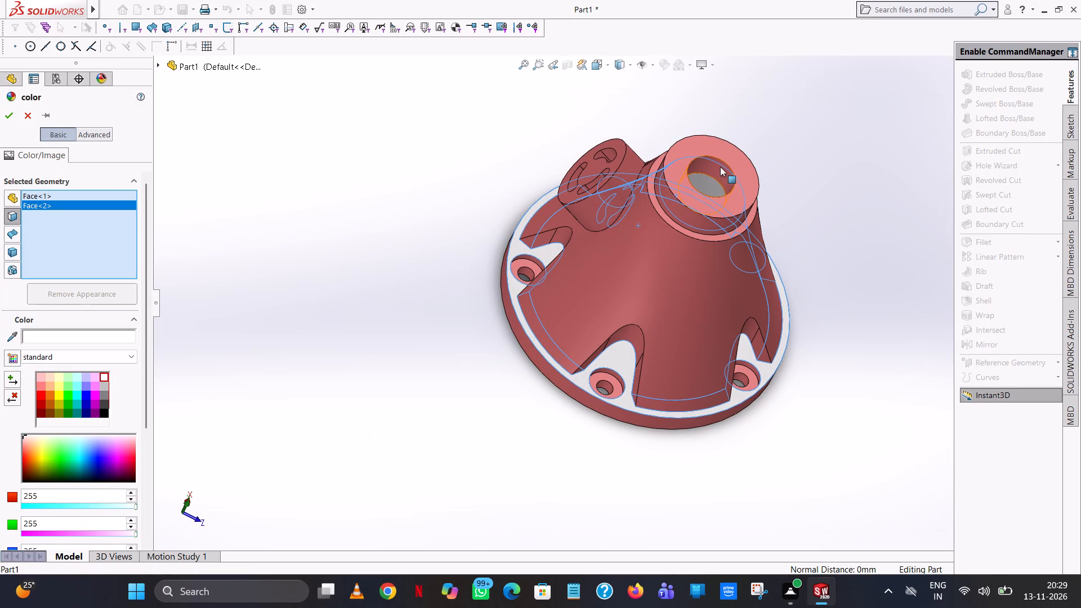
Add the bore walls of the five flange bolt holes to the white faces.
{"action": "left_click", "coordinate": [609, 389]}
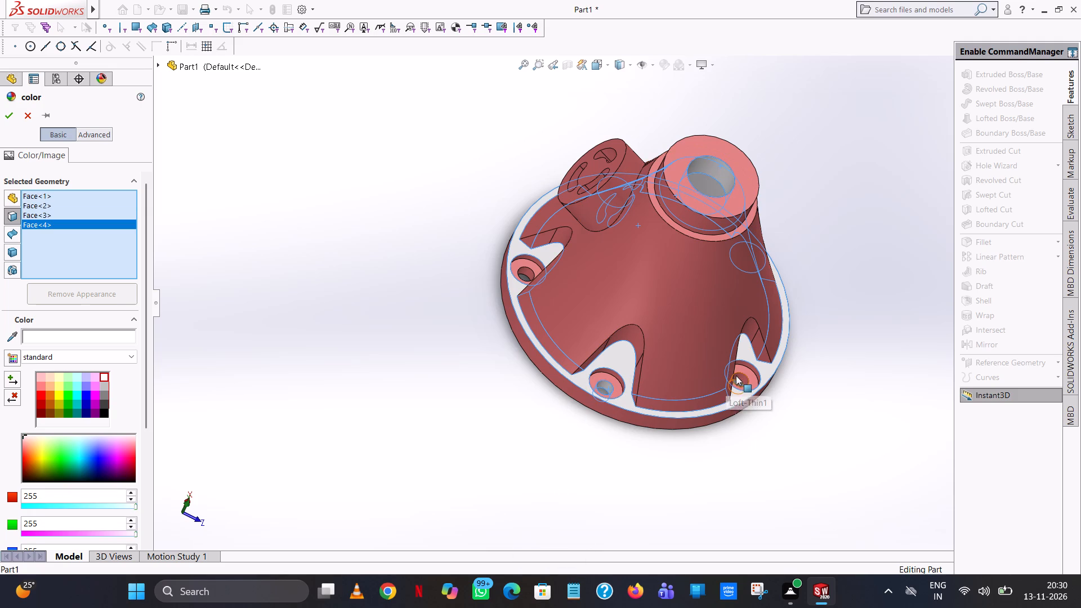
{"action": "left_click", "coordinate": [739, 375]}
{"action": "middle_click_drag", "start_coordinate": [781, 323], "coordinate": [757, 356]}
{"action": "scroll", "coordinate": [788, 238], "scroll_direction": "down", "scroll_amount": 7}
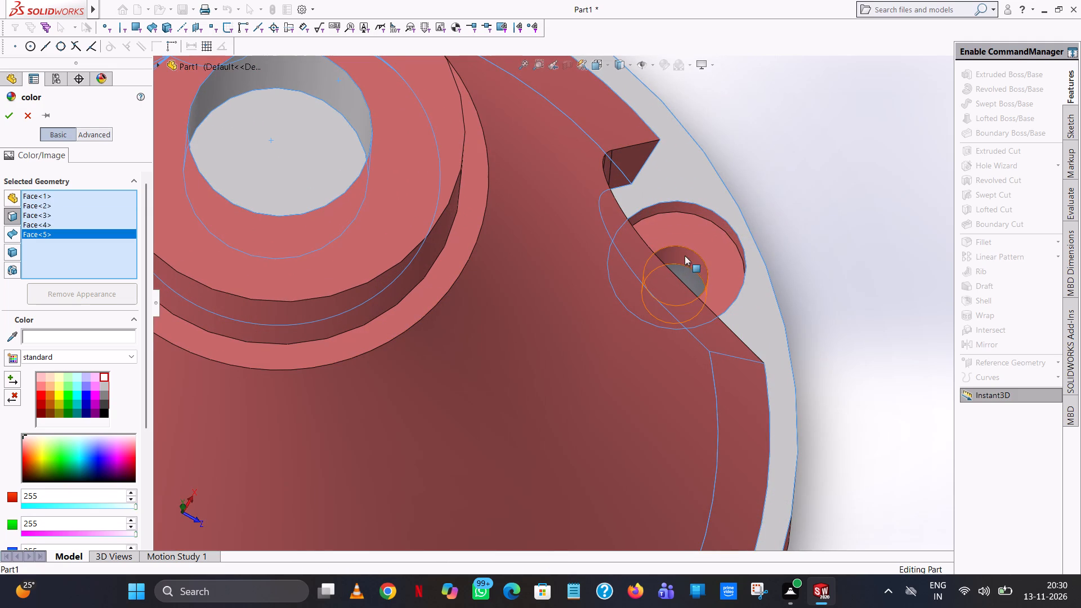
{"action": "left_click", "coordinate": [685, 256]}
{"action": "scroll", "coordinate": [682, 255], "scroll_direction": "up", "scroll_amount": 7}
{"action": "scroll", "coordinate": [396, 307], "scroll_direction": "down", "scroll_amount": 1}
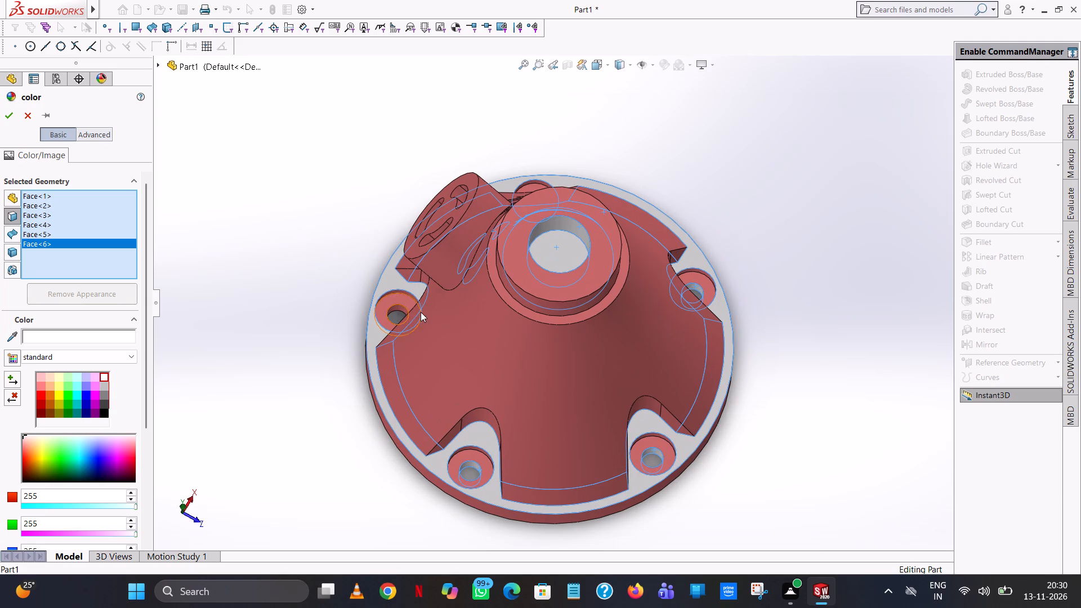
{"action": "left_click", "coordinate": [397, 310]}
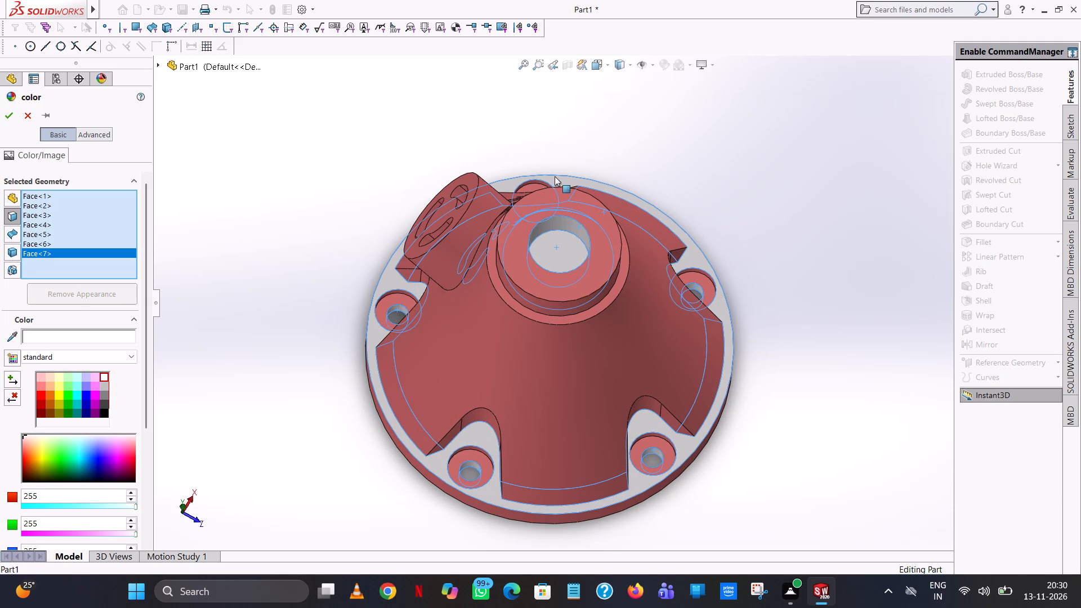
{"action": "scroll", "coordinate": [556, 176], "scroll_direction": "down", "scroll_amount": 4}
{"action": "middle_click_drag", "start_coordinate": [555, 197], "coordinate": [555, 241]}
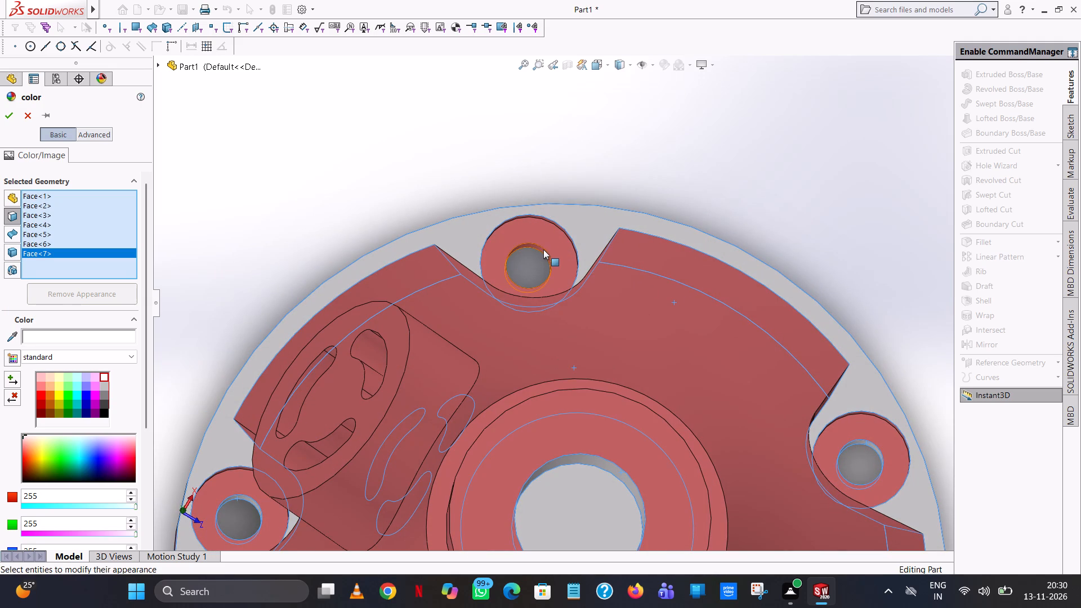
{"action": "left_click", "coordinate": [541, 248]}
{"action": "scroll", "coordinate": [536, 252], "scroll_direction": "up", "scroll_amount": 5}
{"action": "middle_click_drag", "start_coordinate": [535, 257], "coordinate": [532, 271]}
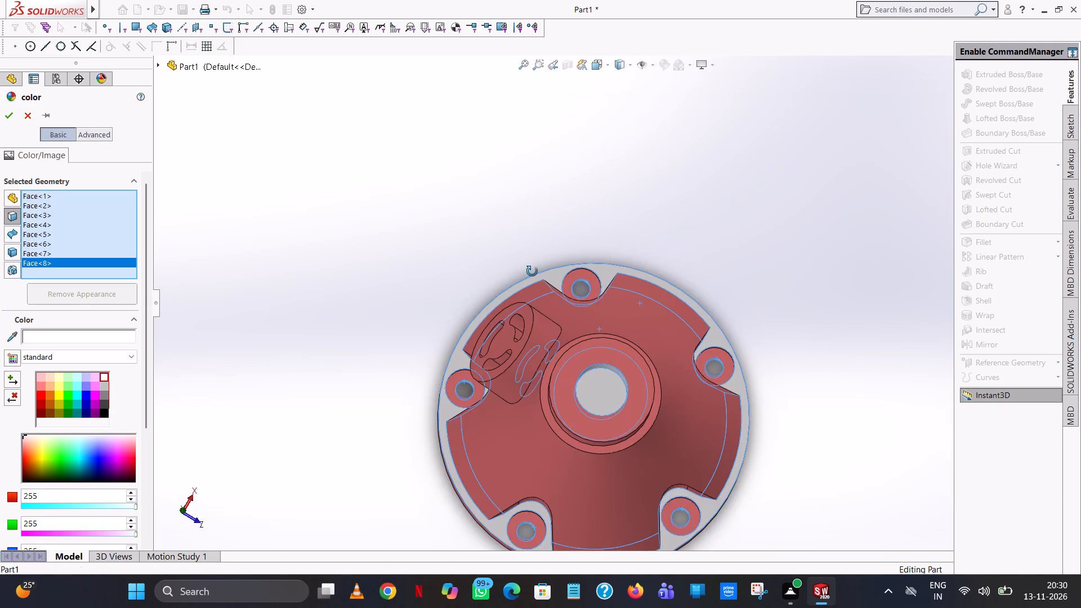
Add the inner walls and end arcs of the side port's curved slot nearest the flange to the white faces.
{"action": "middle_click_drag", "start_coordinate": [532, 271], "coordinate": [611, 317]}
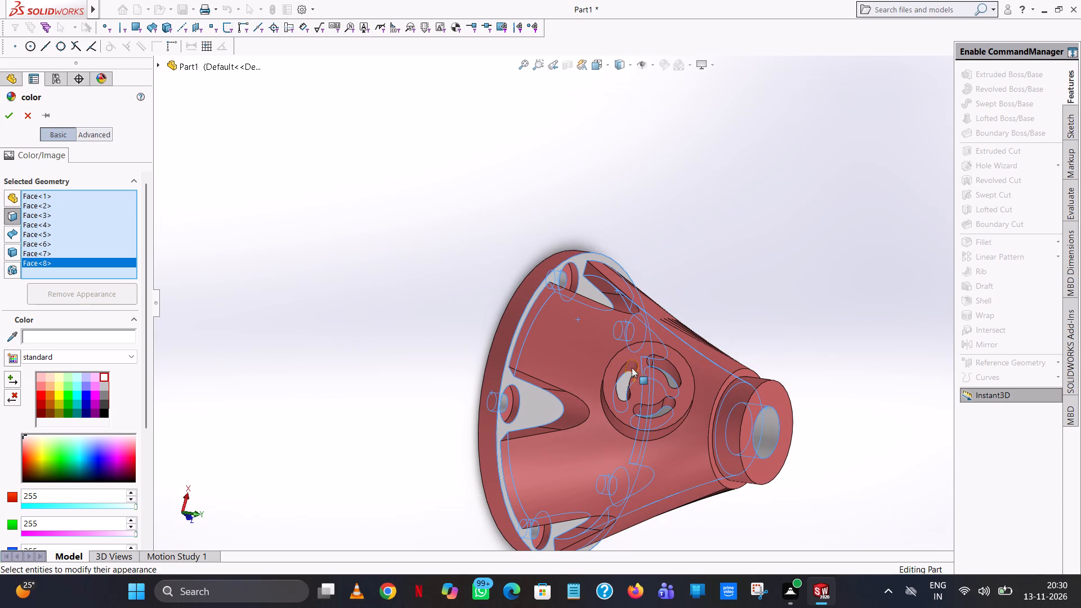
{"action": "left_click", "coordinate": [631, 367]}
{"action": "left_click", "coordinate": [623, 369]}
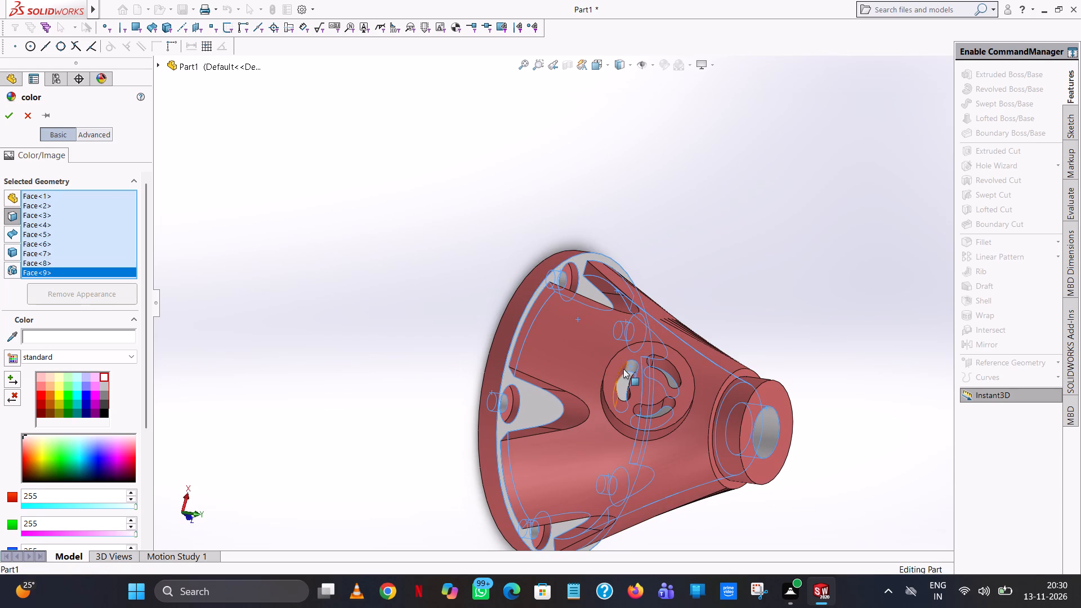
{"action": "middle_click_drag", "start_coordinate": [618, 399], "coordinate": [617, 456]}
{"action": "scroll", "coordinate": [610, 415], "scroll_direction": "down", "scroll_amount": 8}
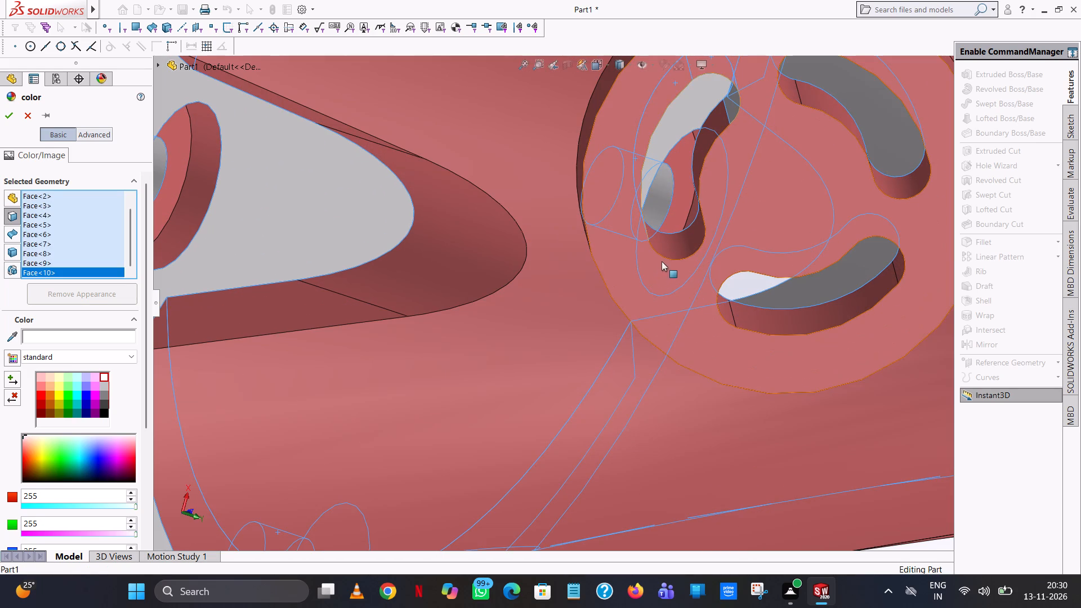
{"action": "left_click", "coordinate": [679, 251]}
{"action": "left_click", "coordinate": [698, 151]}
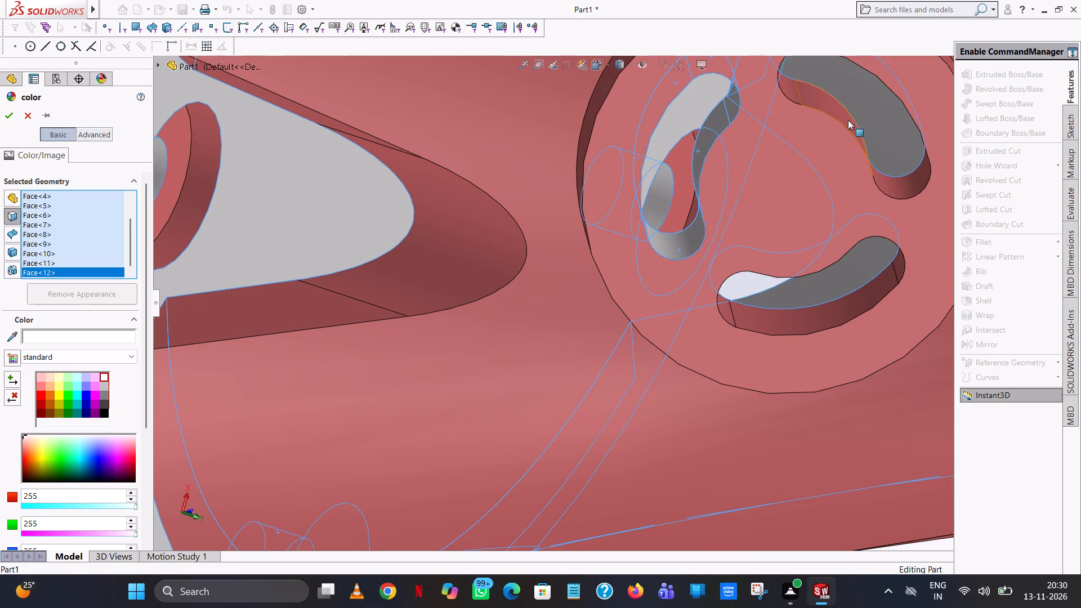
Add the walls and end arcs of the port's second curved slot to the white faces, keeping the port's end face out.
{"action": "left_click", "coordinate": [848, 120]}
{"action": "left_click", "coordinate": [779, 89]}
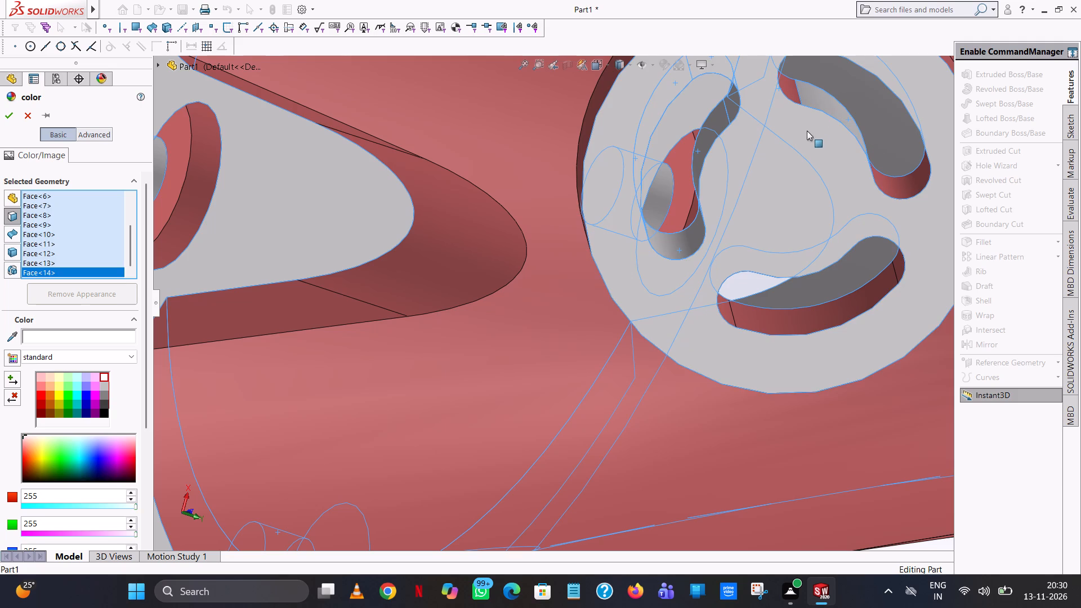
{"action": "left_click", "coordinate": [805, 133]}
{"action": "left_click", "coordinate": [785, 91]}
{"action": "left_click", "coordinate": [917, 173]}
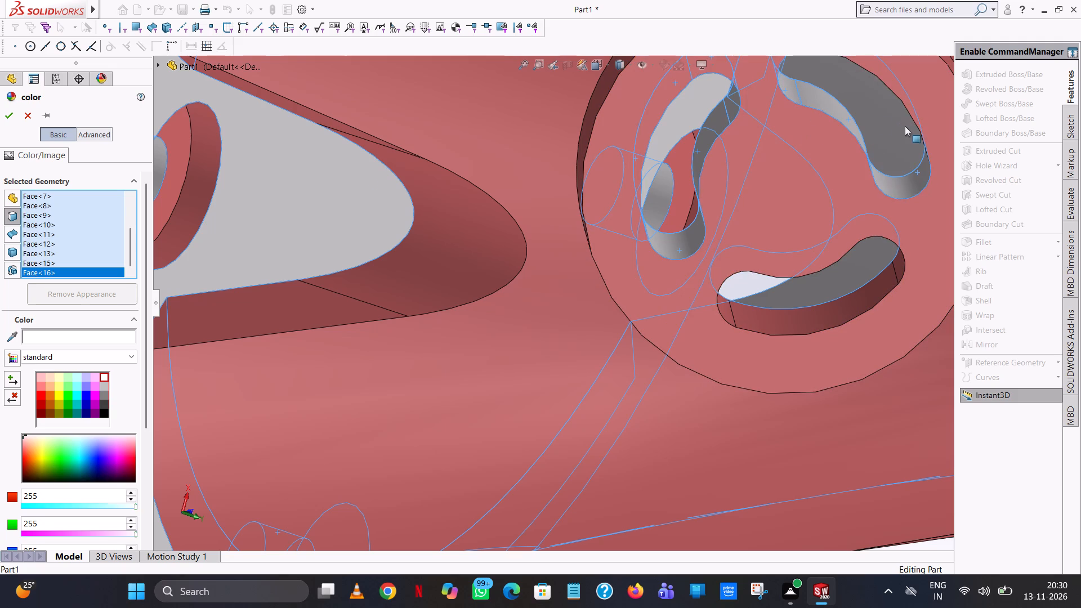
{"action": "middle_click_drag", "start_coordinate": [899, 125], "coordinate": [910, 123]}
{"action": "scroll", "coordinate": [909, 124], "scroll_direction": "up", "scroll_amount": 3}
{"action": "scroll", "coordinate": [854, 207], "scroll_direction": "down", "scroll_amount": 3}
{"action": "middle_click_drag", "start_coordinate": [854, 207], "coordinate": [838, 169]}
{"action": "left_click", "coordinate": [823, 184]}
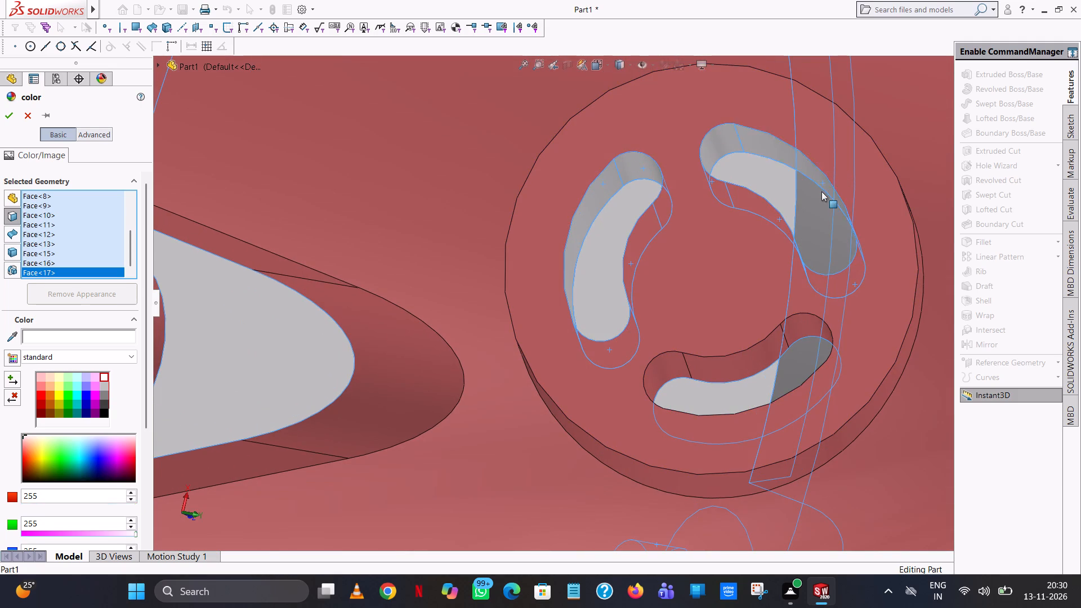
Add the walls and end arcs of the port's third curved slot to the white faces and accept the colour.
{"action": "scroll", "coordinate": [821, 191], "scroll_direction": "up", "scroll_amount": 3}
{"action": "middle_click_drag", "start_coordinate": [821, 194], "coordinate": [830, 250]}
{"action": "left_click", "coordinate": [749, 369]}
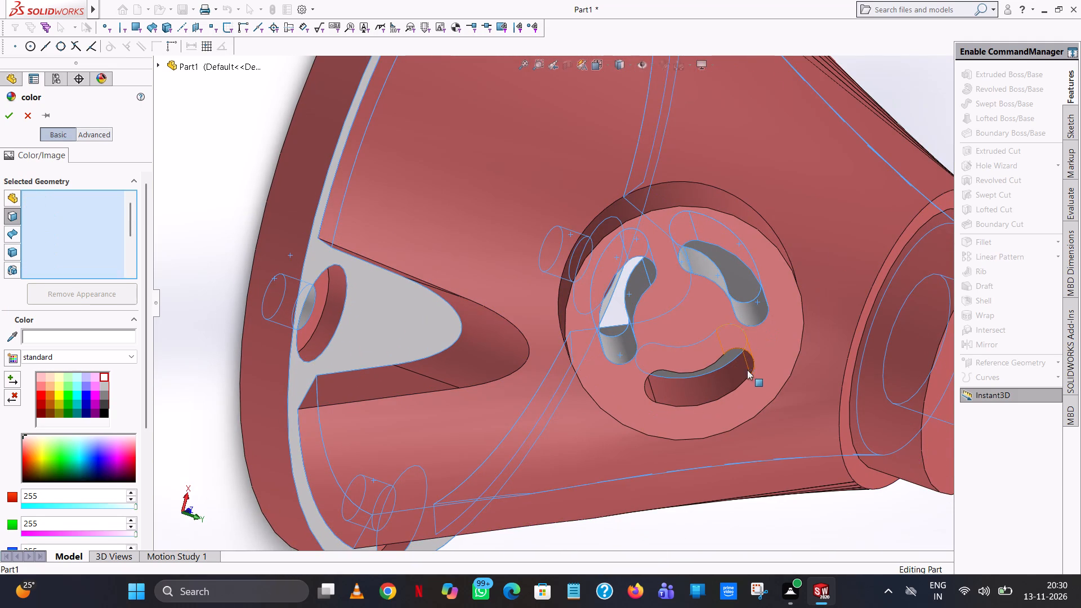
{"action": "left_click", "coordinate": [736, 381]}
{"action": "left_click", "coordinate": [650, 395]}
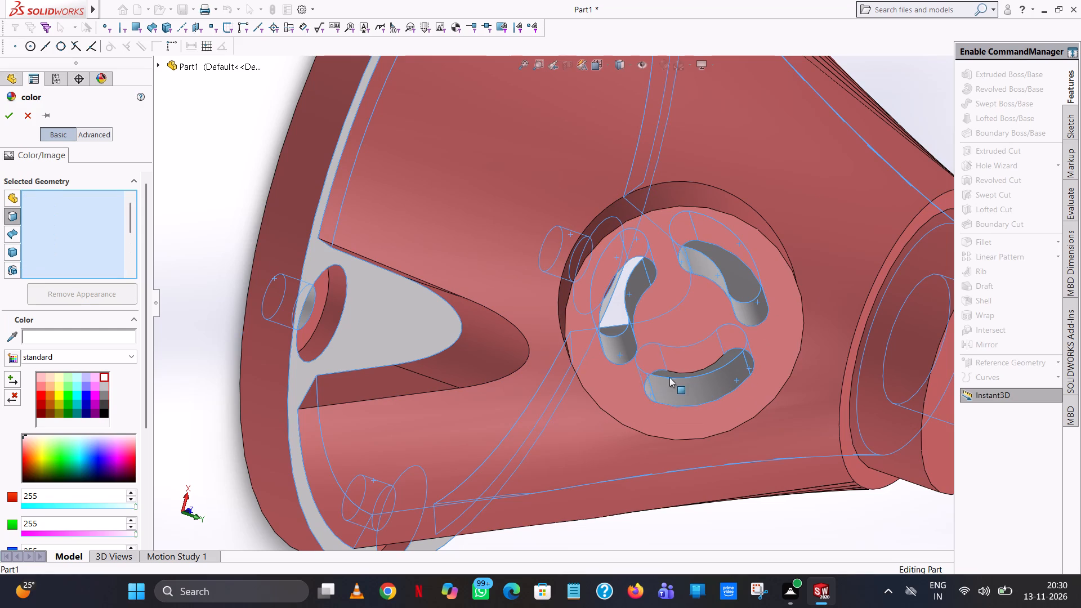
{"action": "middle_click_drag", "start_coordinate": [687, 387], "coordinate": [680, 321]}
{"action": "left_click", "coordinate": [698, 336]}
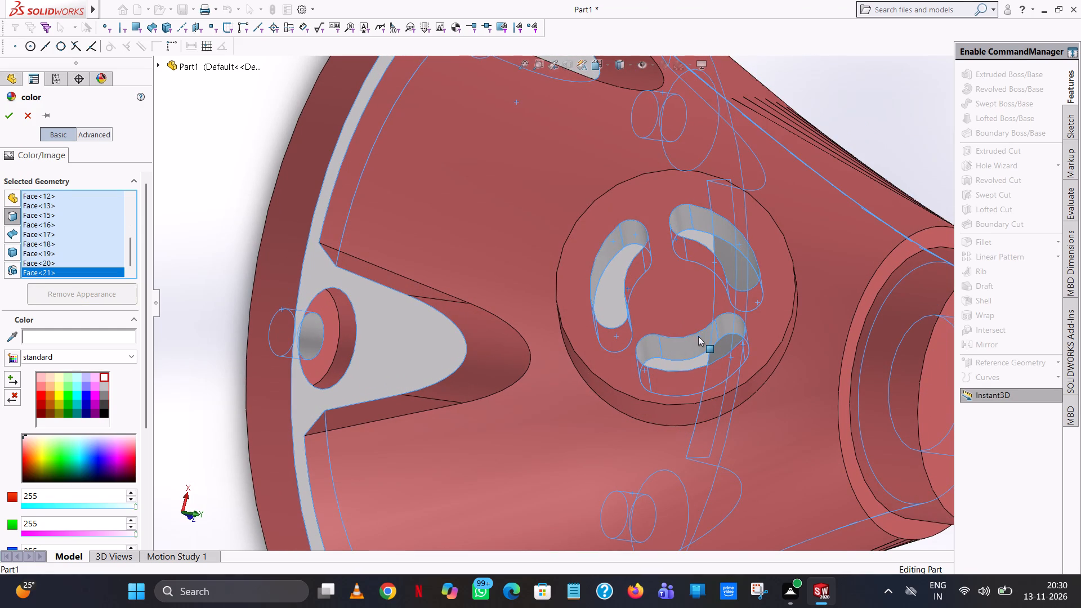
{"action": "scroll", "coordinate": [698, 336], "scroll_direction": "up", "scroll_amount": 1}
{"action": "middle_click_drag", "start_coordinate": [698, 336], "coordinate": [710, 361]}
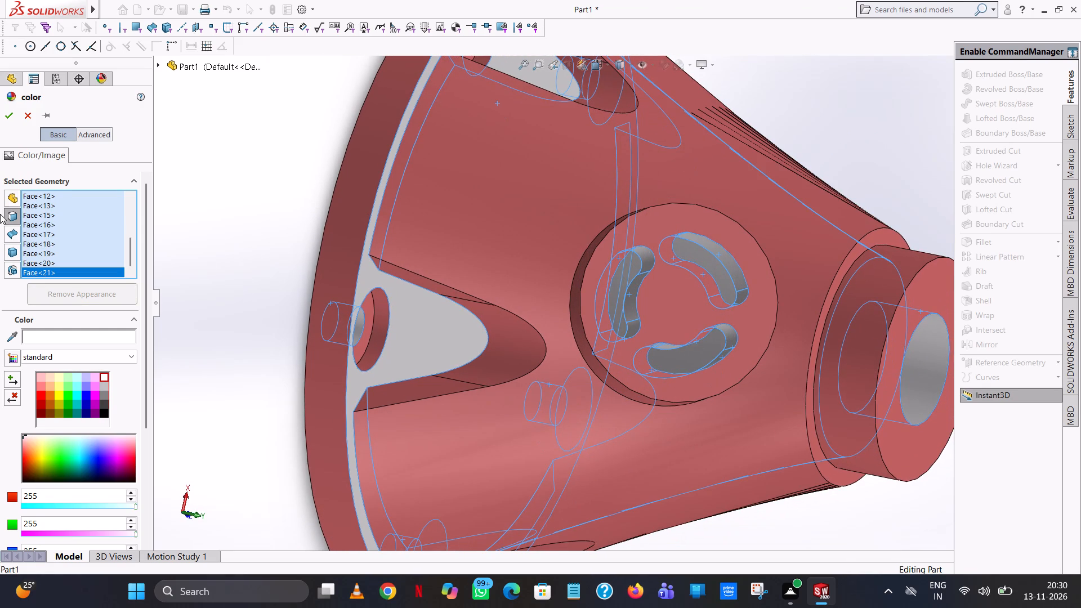
{"action": "left_click", "coordinate": [14, 122]}
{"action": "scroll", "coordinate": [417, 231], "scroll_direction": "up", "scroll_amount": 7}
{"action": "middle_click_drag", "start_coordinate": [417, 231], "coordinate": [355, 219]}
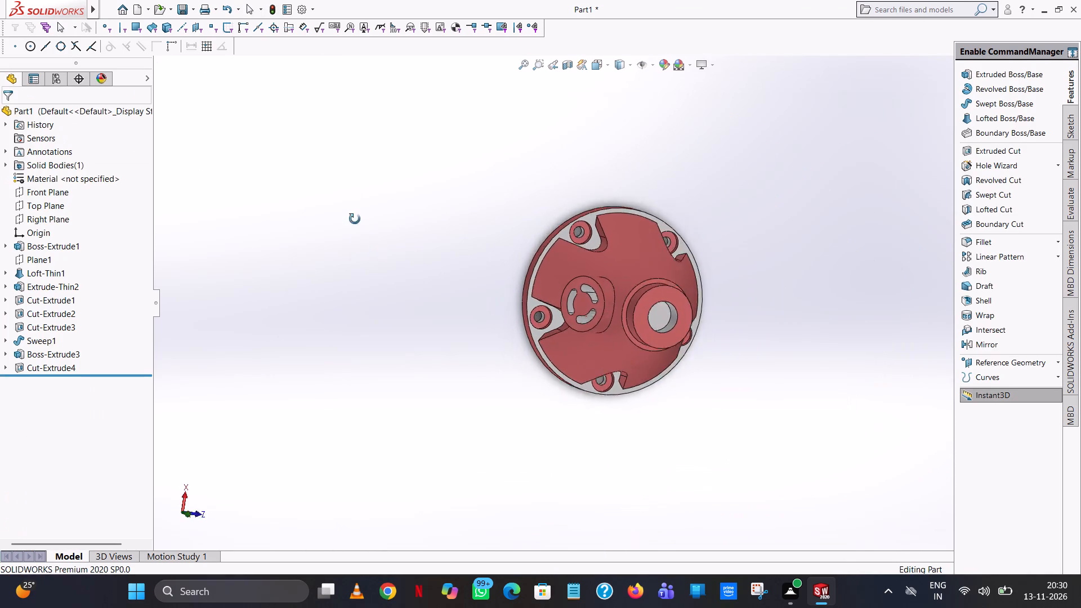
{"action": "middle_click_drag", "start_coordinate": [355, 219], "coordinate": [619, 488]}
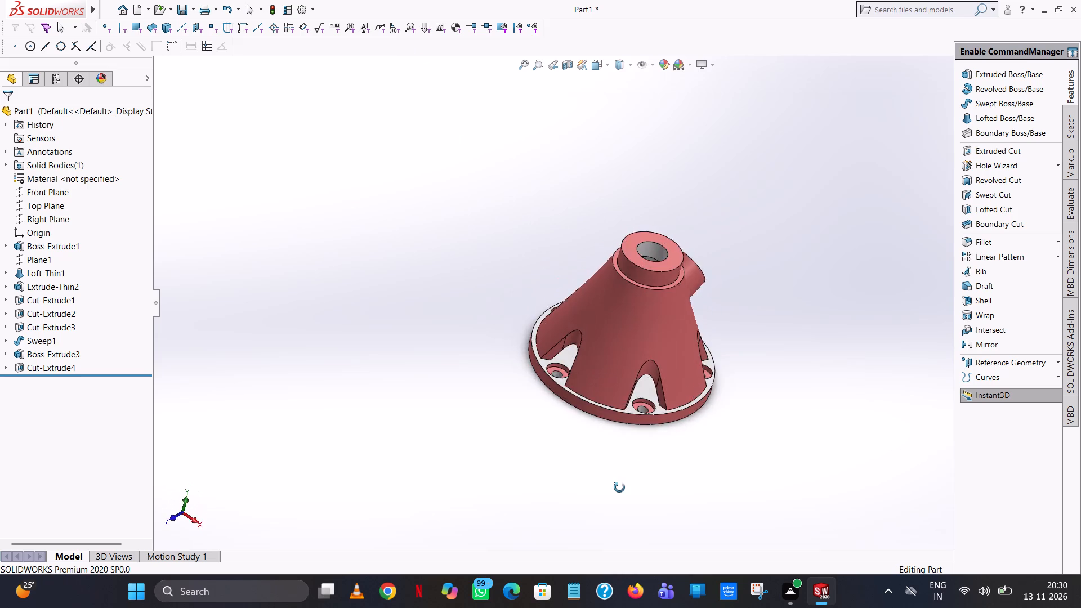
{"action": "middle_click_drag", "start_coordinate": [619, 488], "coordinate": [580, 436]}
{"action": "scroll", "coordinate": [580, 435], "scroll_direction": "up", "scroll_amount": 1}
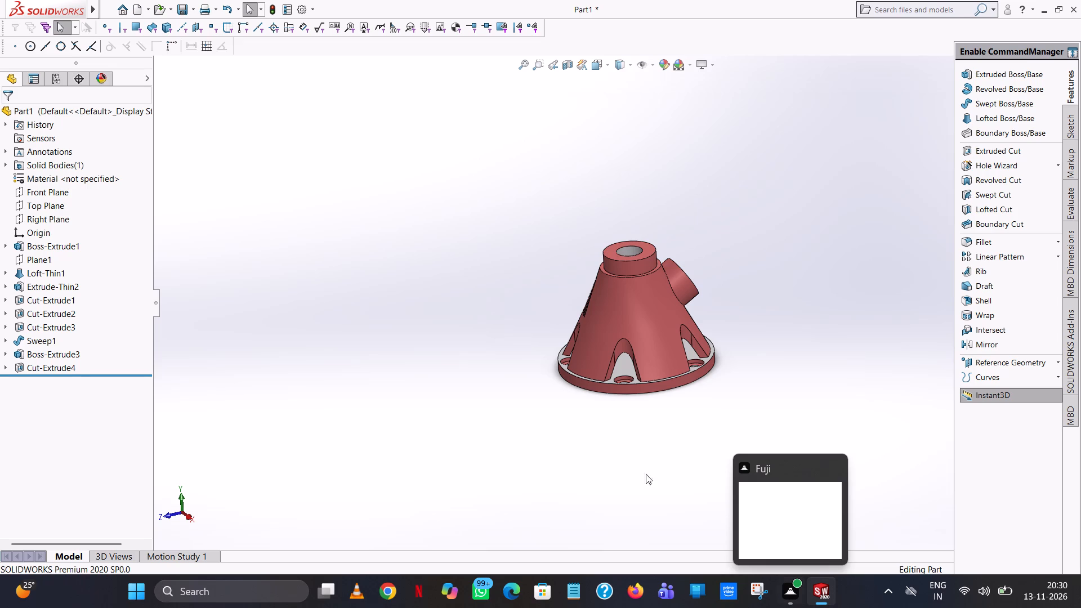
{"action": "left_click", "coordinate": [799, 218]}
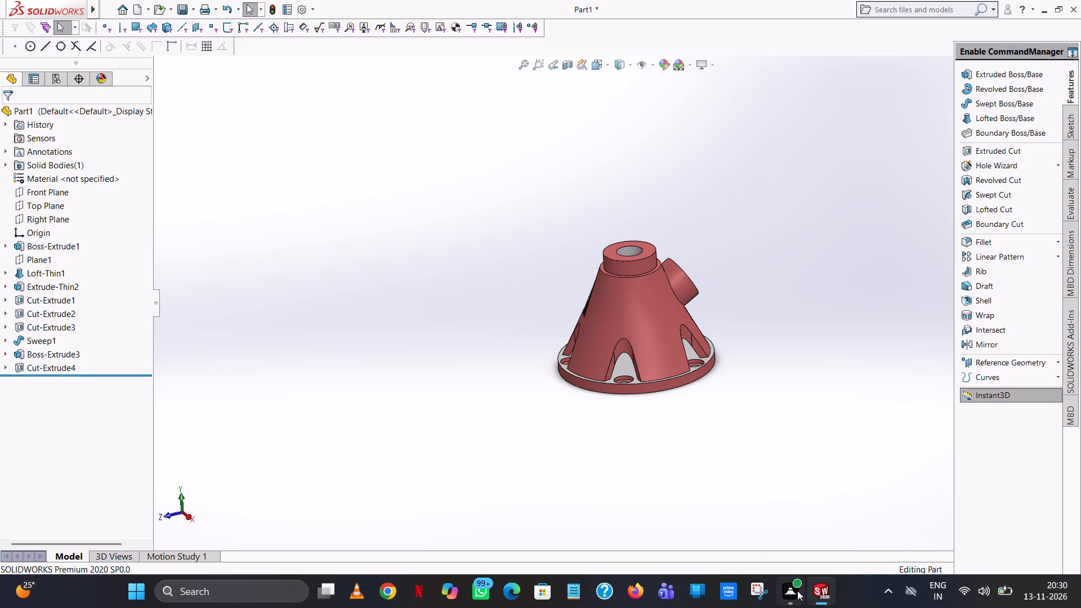
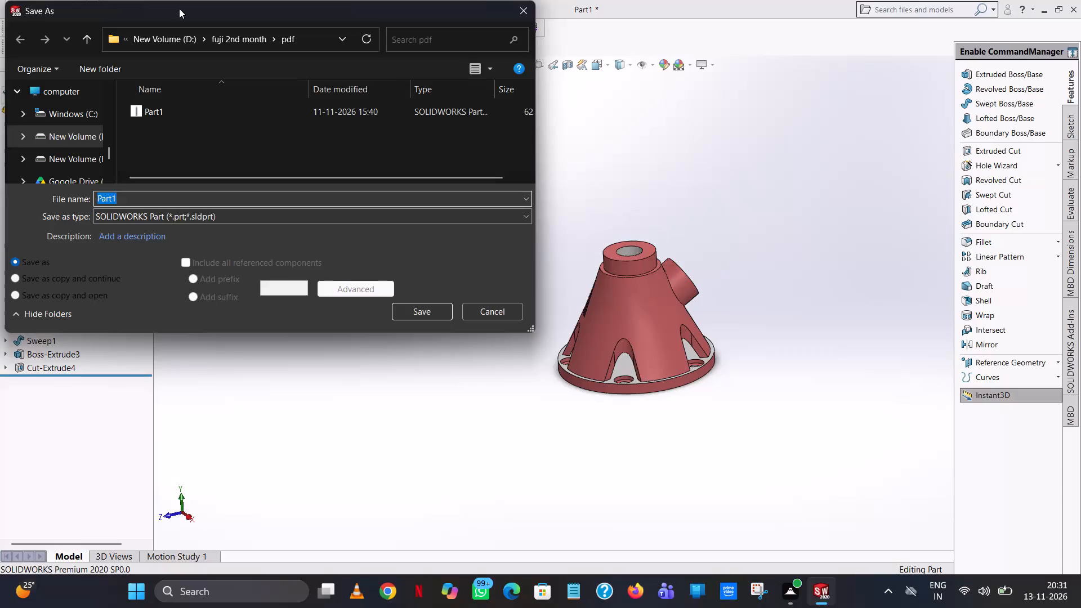
Save a PDF copy of the part named "conical shell" in the pdf folder.
{"action": "type", "text": "conical shell"}
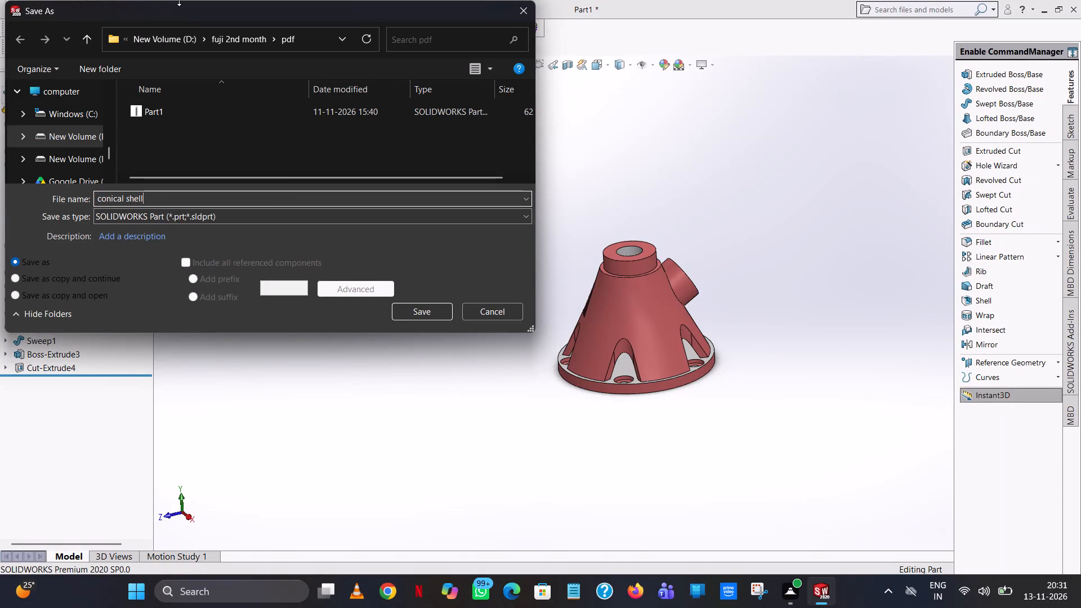
{"action": "left_click", "coordinate": [213, 218]}
{"action": "left_click", "coordinate": [222, 323]}
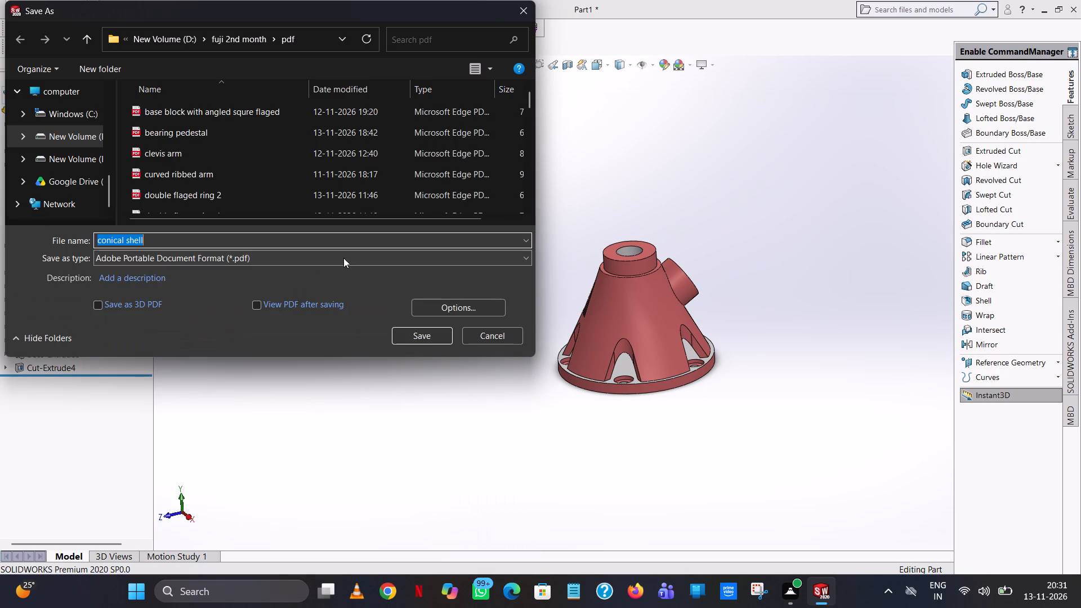
{"action": "left_click", "coordinate": [409, 337]}
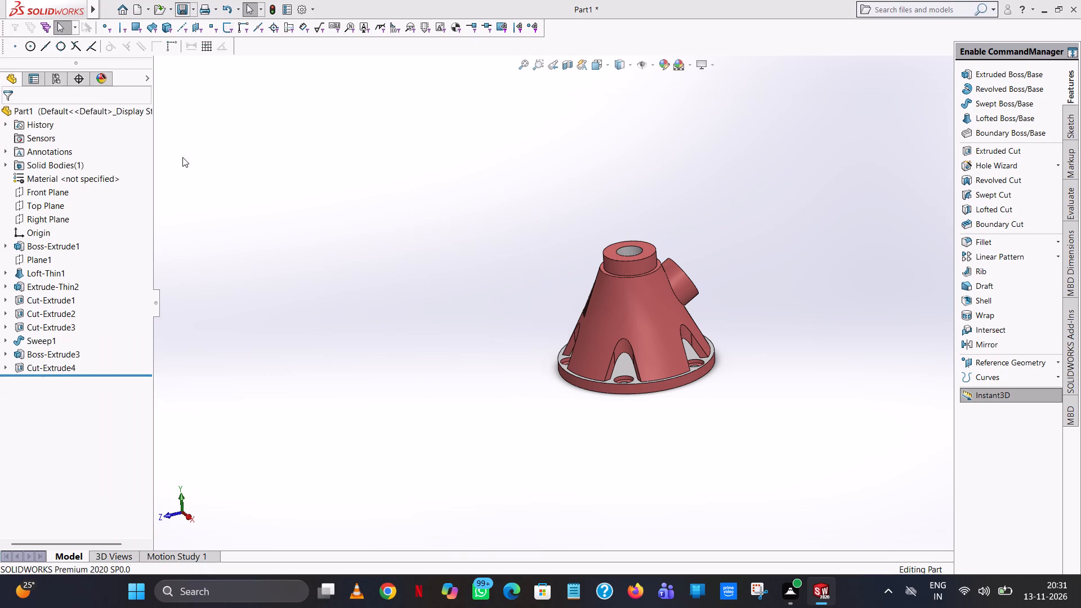
Save the model as a SOLIDWORKS part named "conical shell" in the design folder of fuji 2nd month.
{"action": "left_click", "coordinate": [192, 10]}
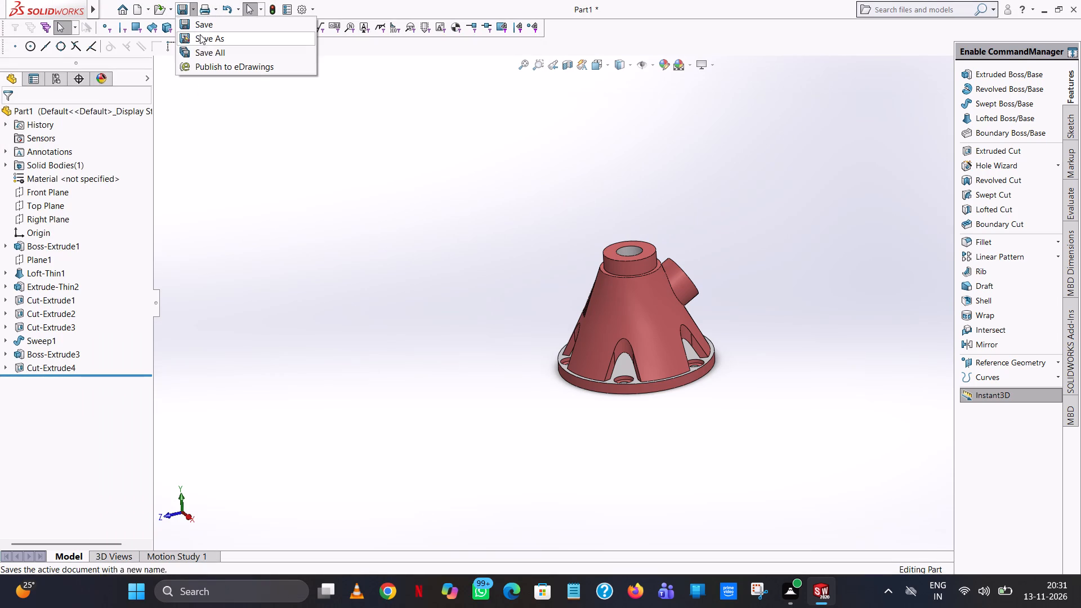
{"action": "left_click", "coordinate": [206, 39]}
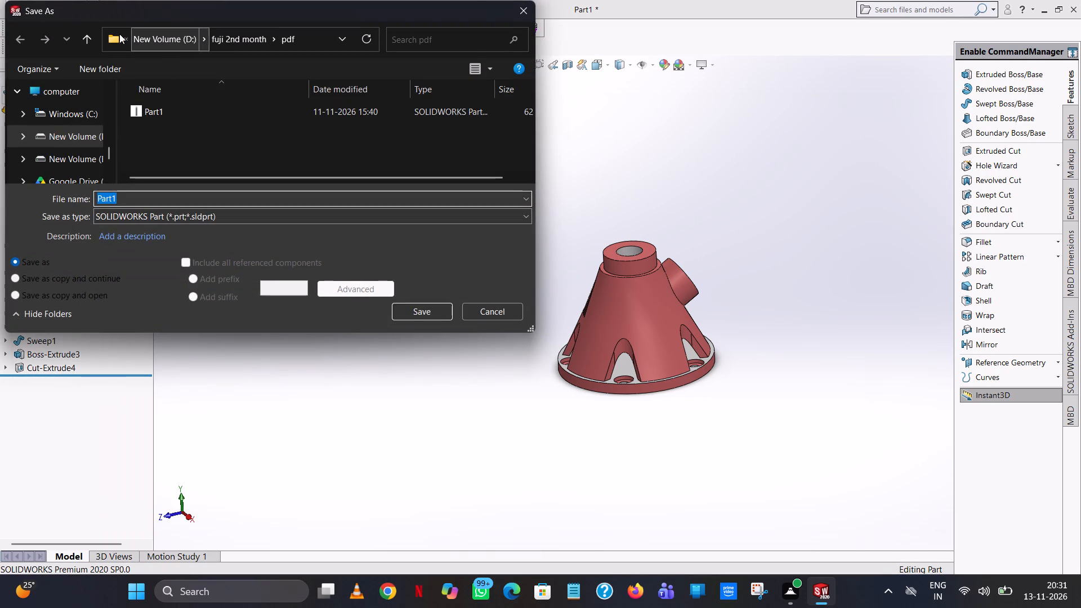
{"action": "left_click", "coordinate": [96, 42]}
{"action": "double_click", "coordinate": [190, 129]}
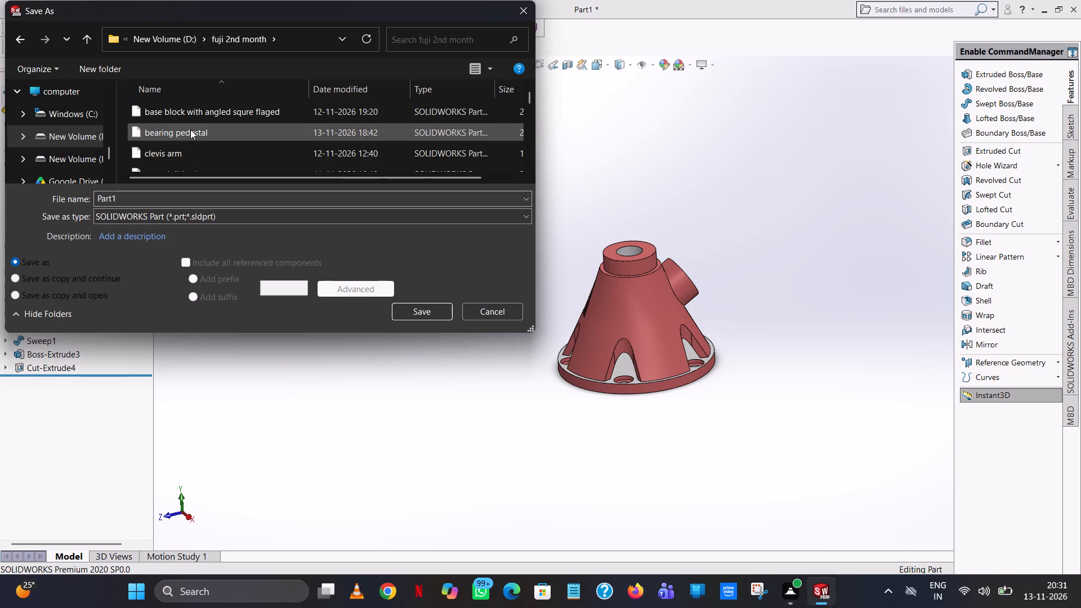
{"action": "double_click", "coordinate": [203, 197]}
{"action": "type", "text": "coni"}
{"action": "key", "text": "c"}
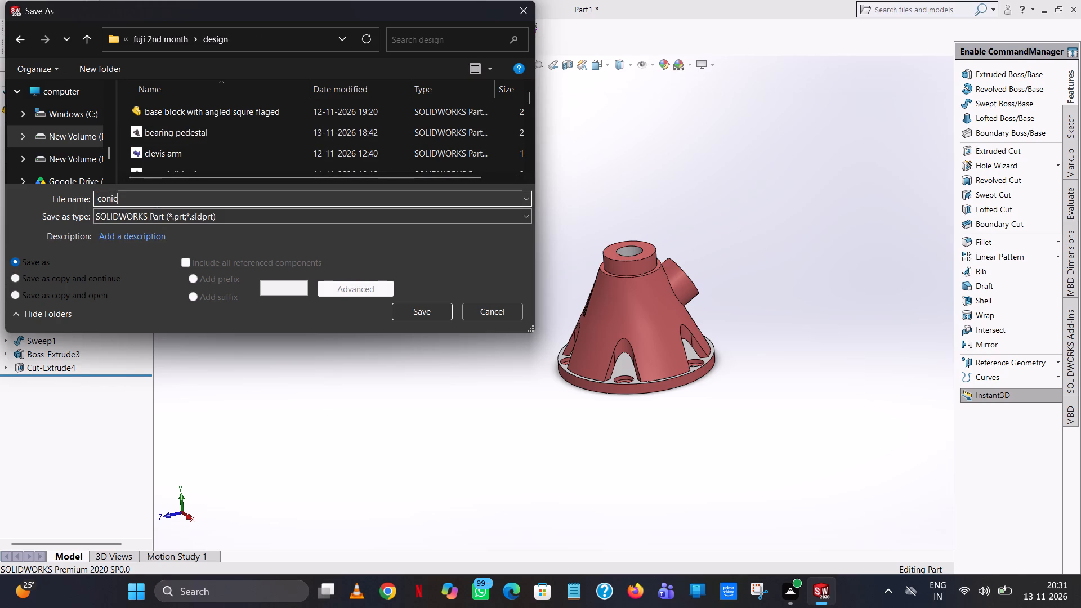
{"action": "left_click_drag", "start_coordinate": [208, 196], "coordinate": [273, 275]}
{"action": "type", "text": "al"}
{"action": "key", "text": "space"}
{"action": "type", "text": "shell"}
{"action": "left_click", "coordinate": [444, 307]}
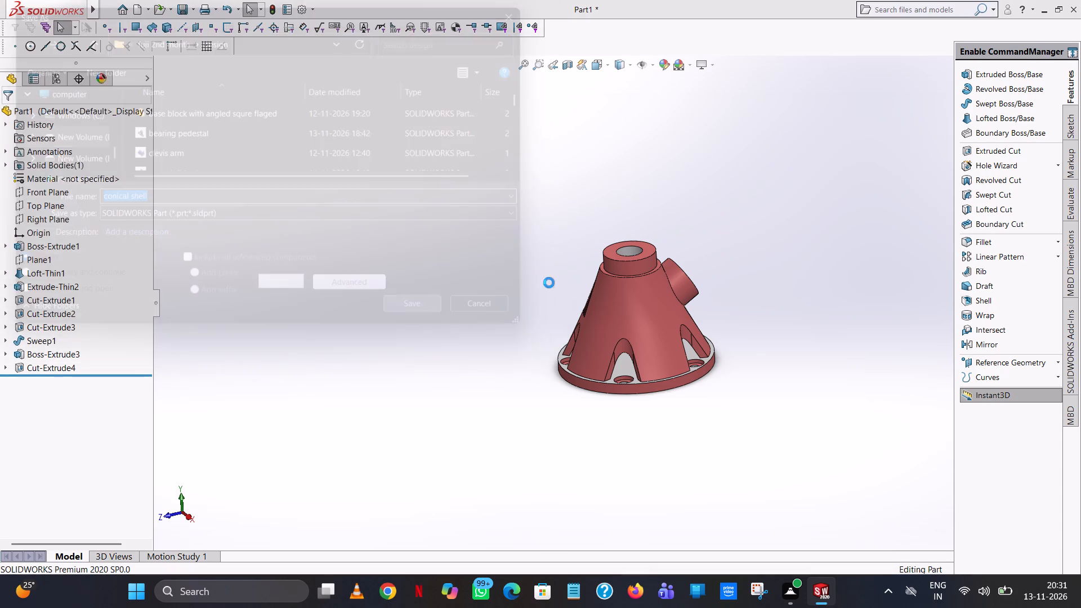